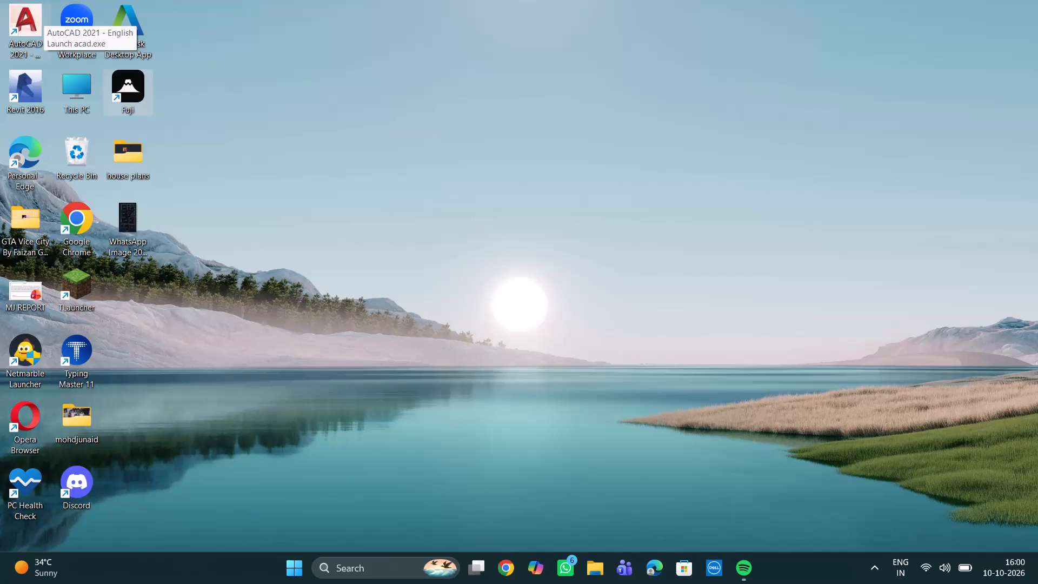
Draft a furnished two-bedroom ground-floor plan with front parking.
Launch AutoCAD 2021 from the desktop and start a new blank drawing.
{"action": "double_click", "coordinate": [26, 21]}
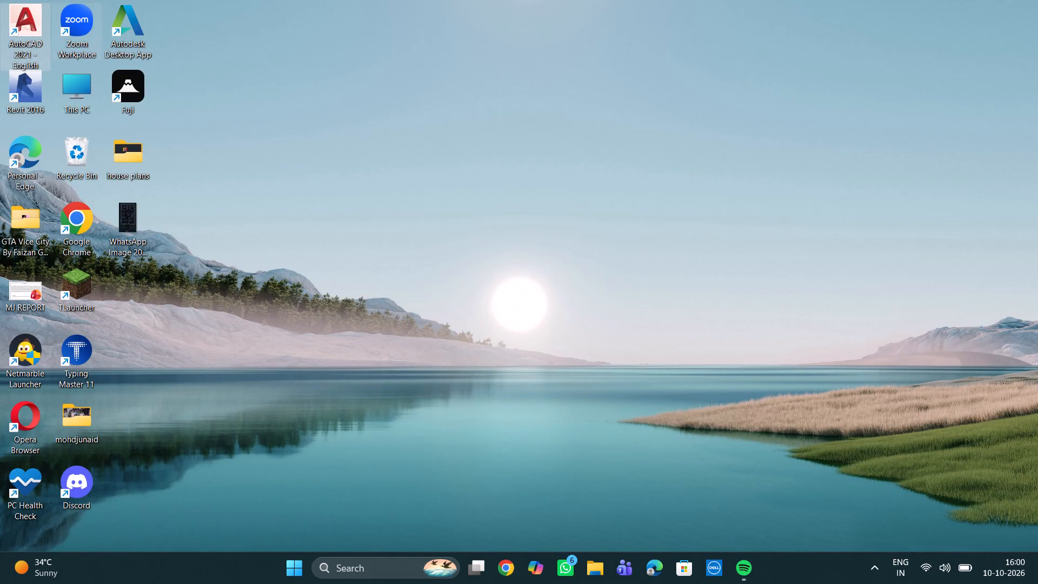
{"action": "double_click", "coordinate": [30, 22]}
{"action": "double_click", "coordinate": [34, 30]}
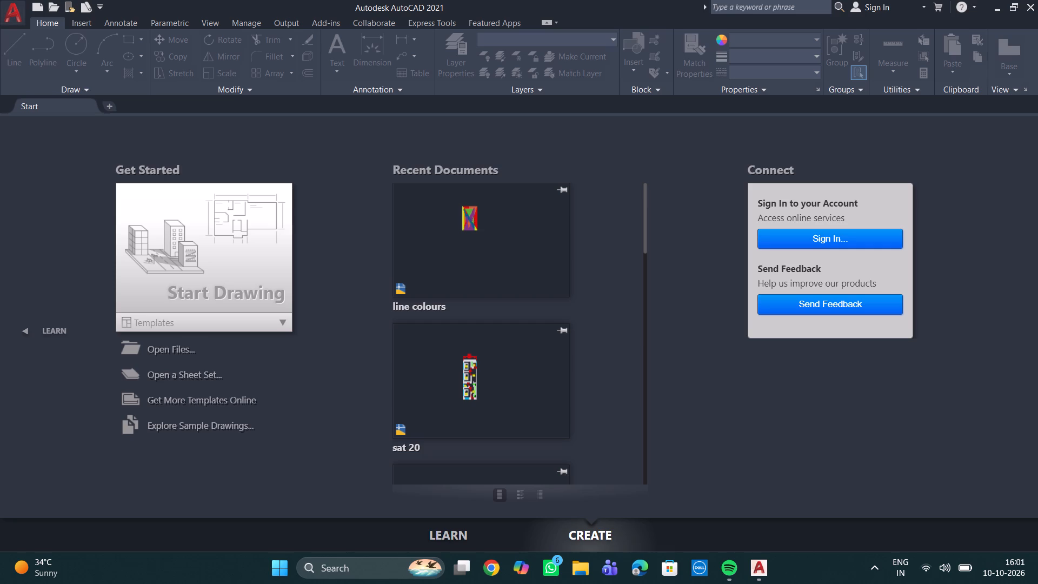
{"action": "double_click", "coordinate": [157, 283]}
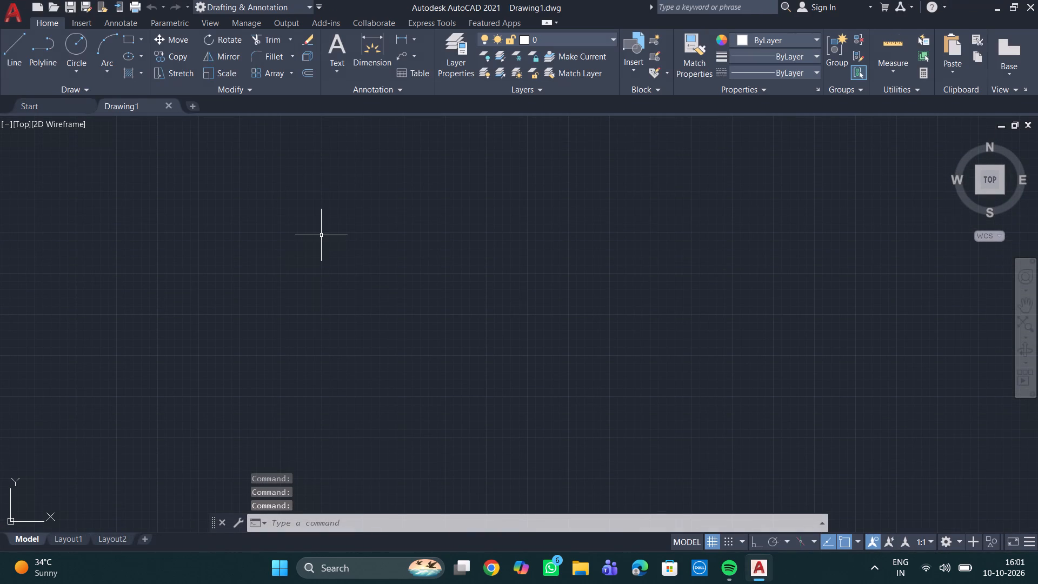
Open the drawing units settings for the new drawing.
{"action": "type", "text": "un"}
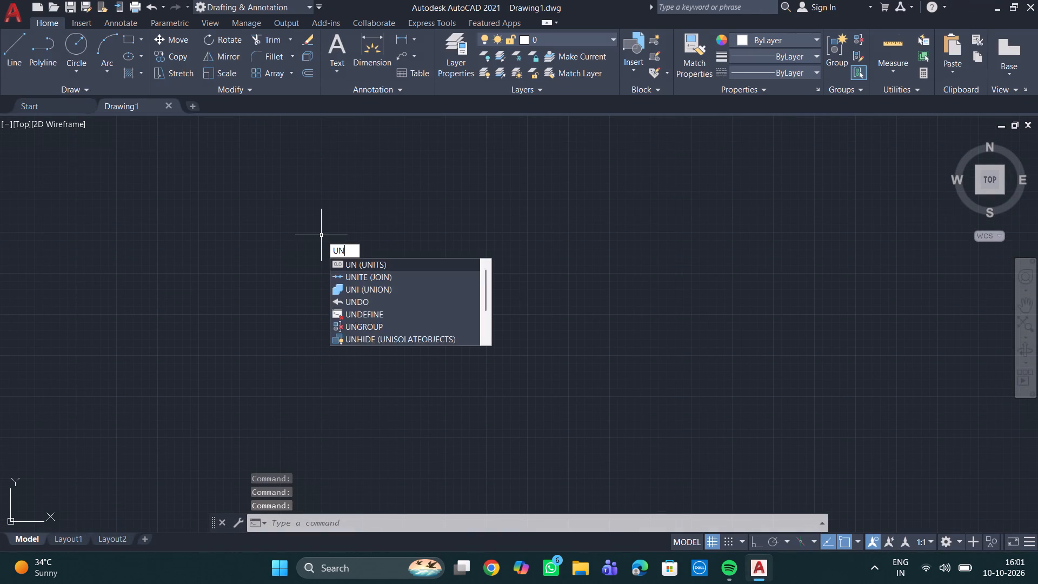
{"action": "key", "text": "Return"}
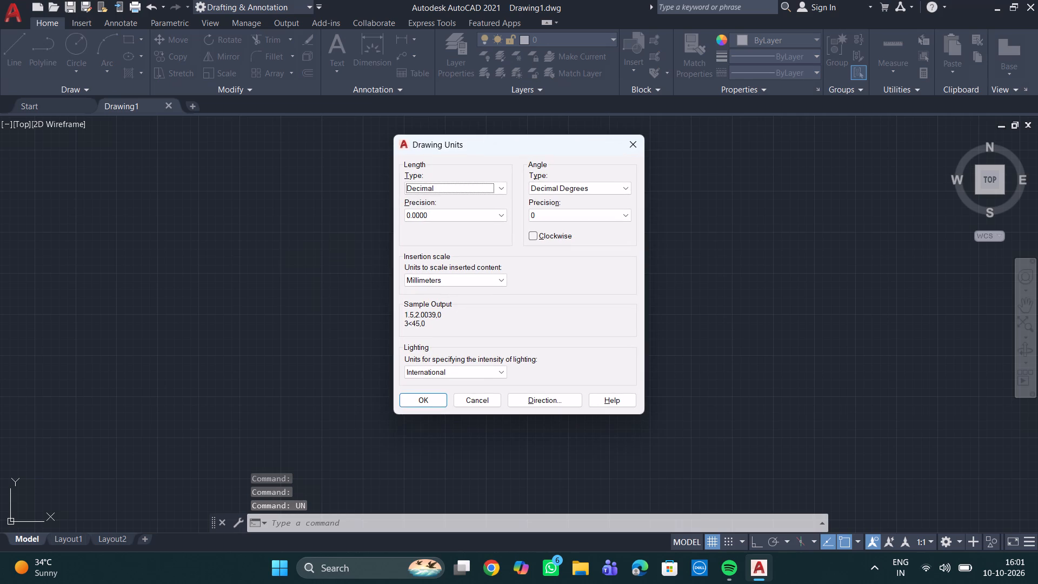
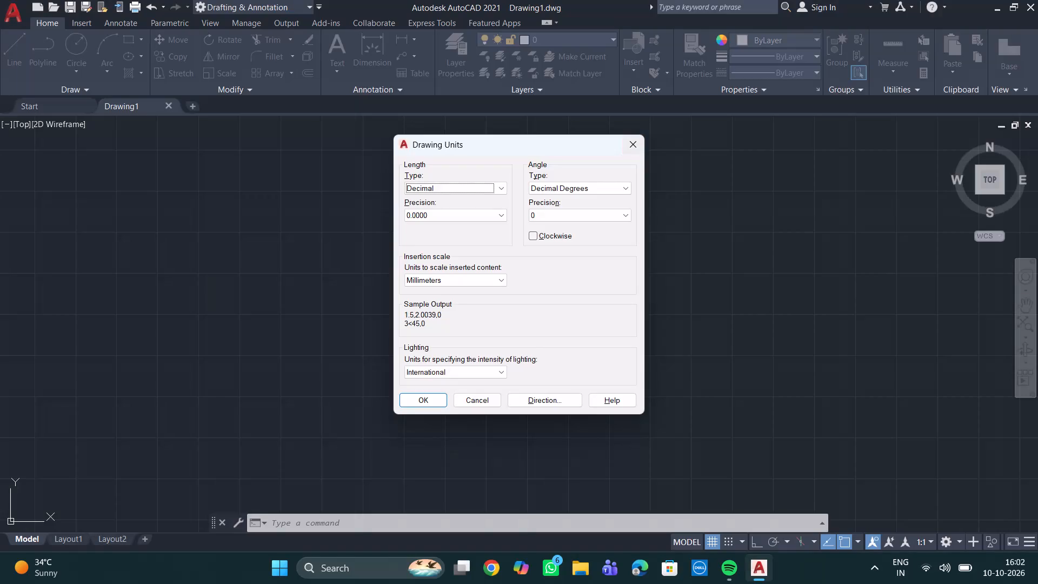
Configure the drawing units to Engineering length with 0'-0.00" precision, decimal-degree angle precision 0.00, and insertion scale in inches.
{"action": "left_click", "coordinate": [494, 185]}
{"action": "left_click", "coordinate": [467, 215]}
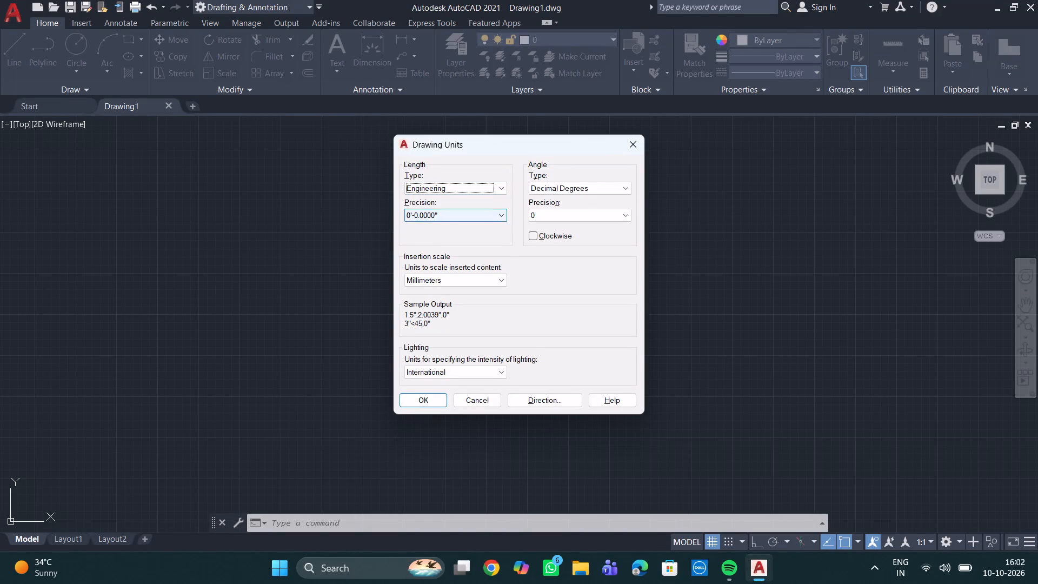
{"action": "left_click", "coordinate": [480, 214]}
{"action": "left_click", "coordinate": [467, 242]}
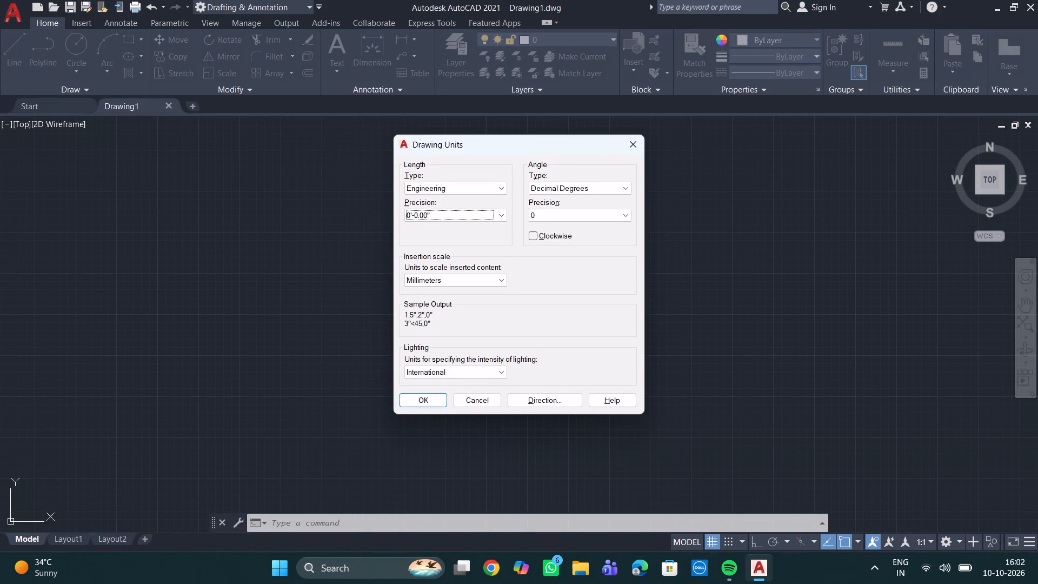
{"action": "left_click", "coordinate": [614, 215]}
{"action": "left_click", "coordinate": [592, 243]}
{"action": "left_click_drag", "start_coordinate": [462, 275], "coordinate": [467, 277]}
{"action": "left_click", "coordinate": [449, 300]}
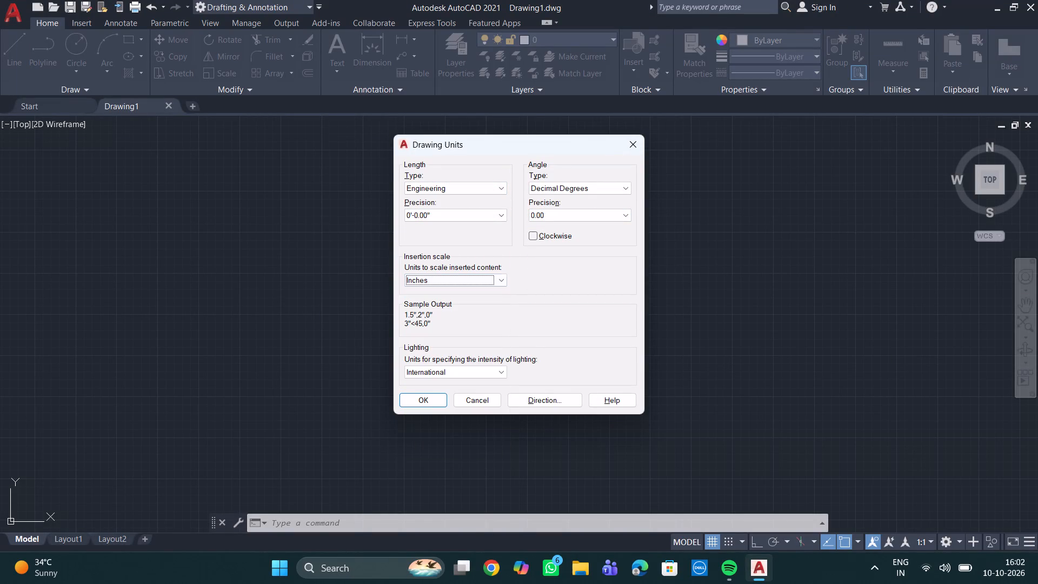
{"action": "left_click", "coordinate": [424, 397]}
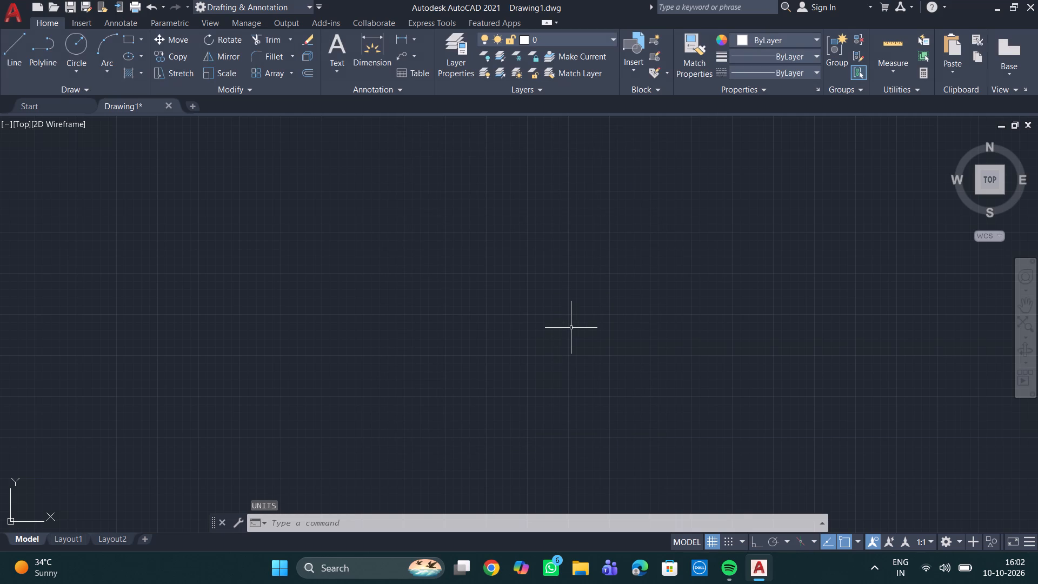
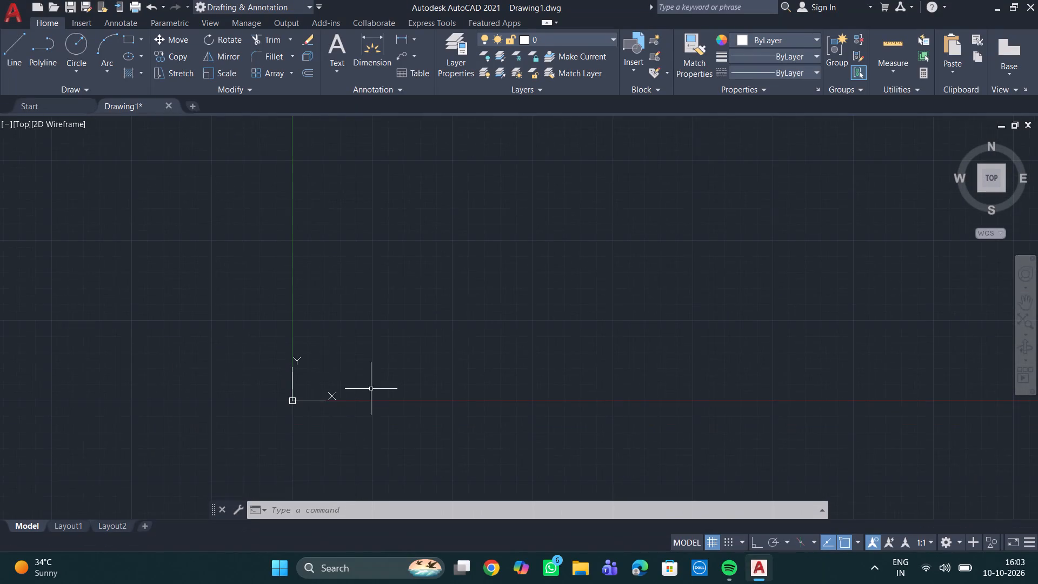
Set the model space drawing limits with the lower-left corner at 0,0 and the upper-right corner at 100,100.
{"action": "type", "text": "lim"}
{"action": "key", "text": "Return"}
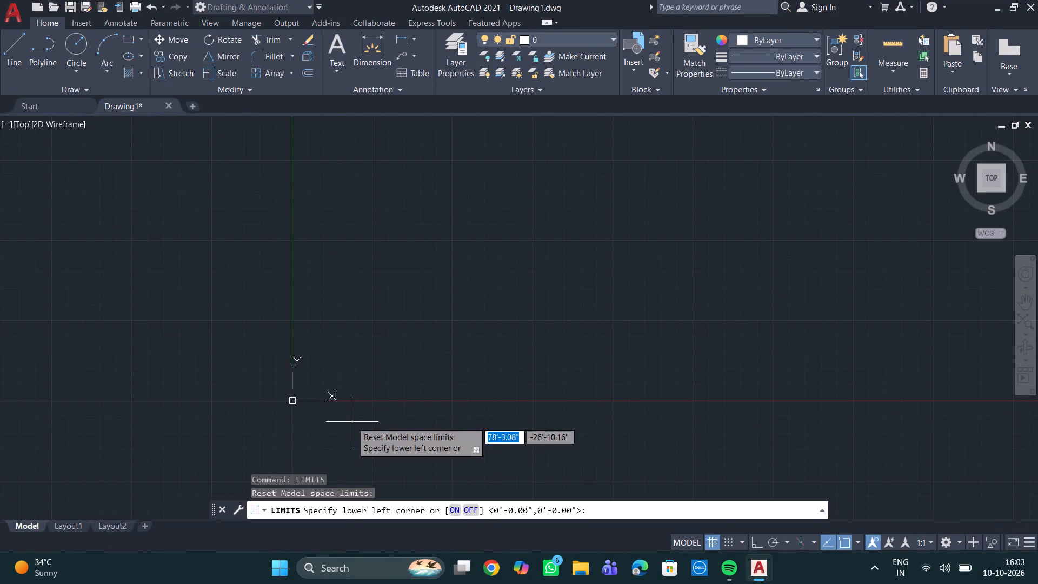
{"action": "key", "text": "0"}
{"action": "key", "text": "comma"}
{"action": "key", "text": "0"}
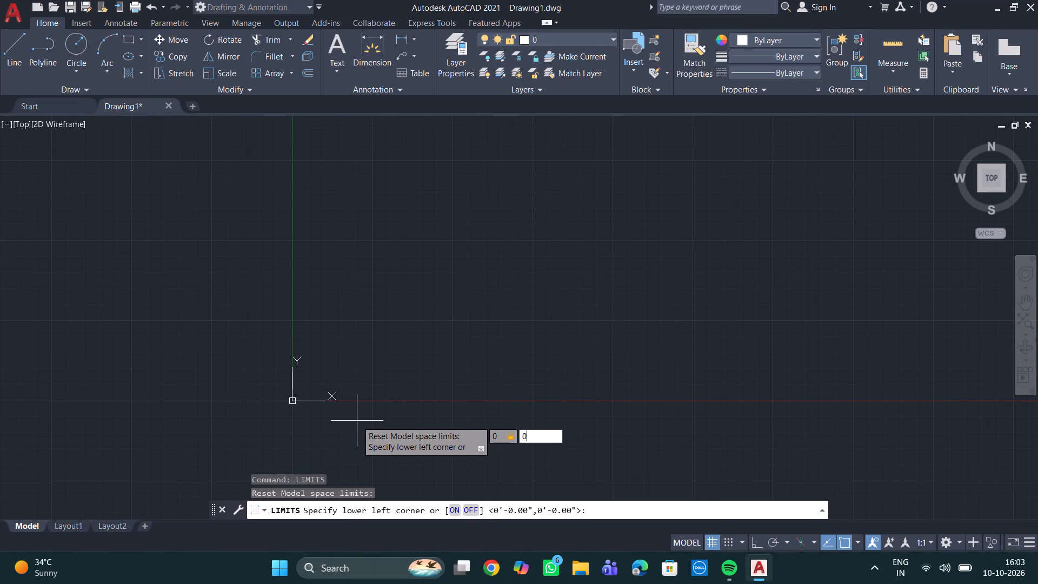
{"action": "key", "text": "Return"}
{"action": "type", "text": "100."}
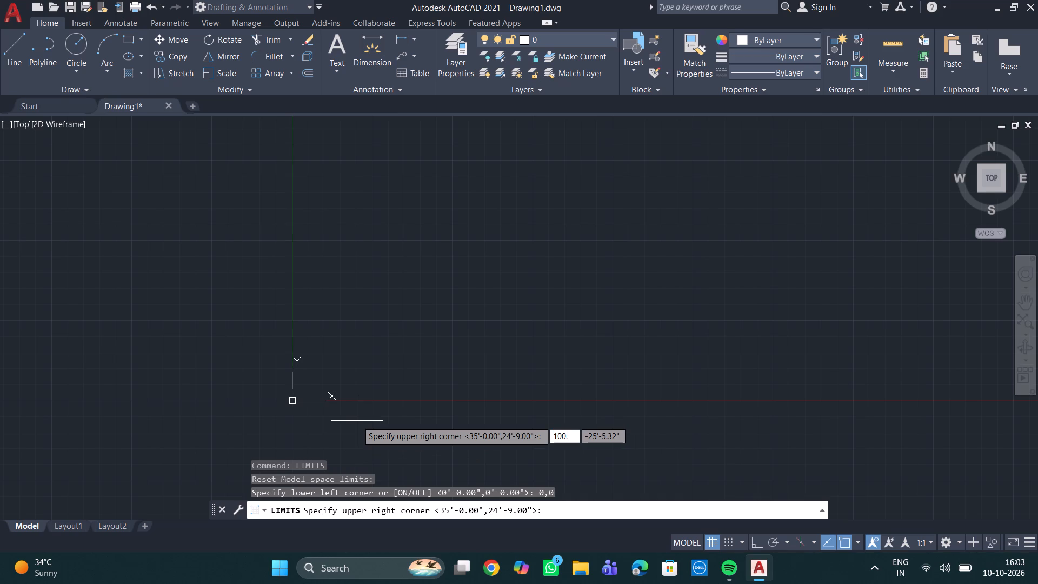
{"action": "key", "text": "BackSpace"}
{"action": "key", "text": "comma"}
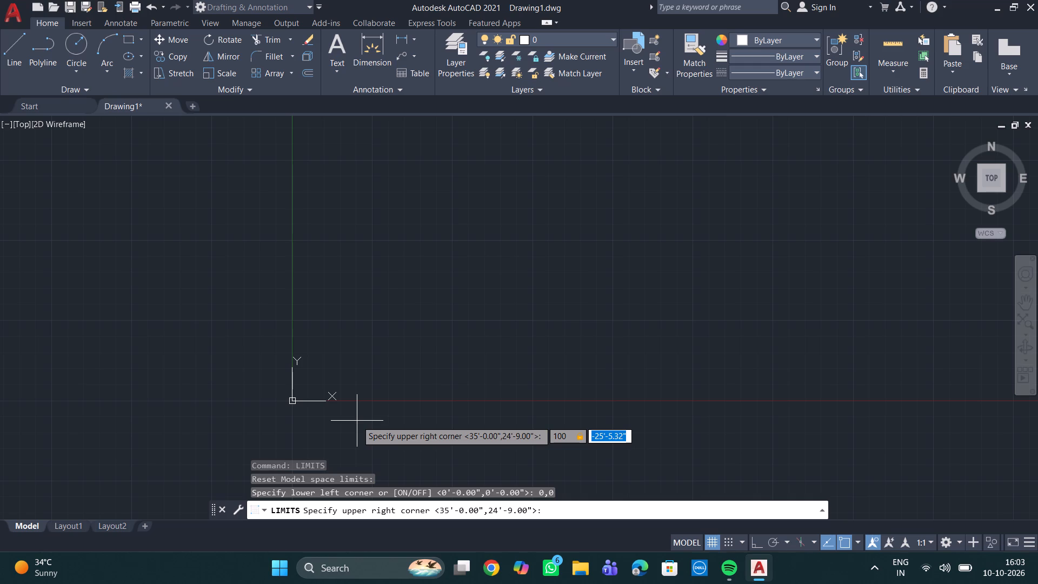
{"action": "type", "text": "100"}
{"action": "key", "text": "Return"}
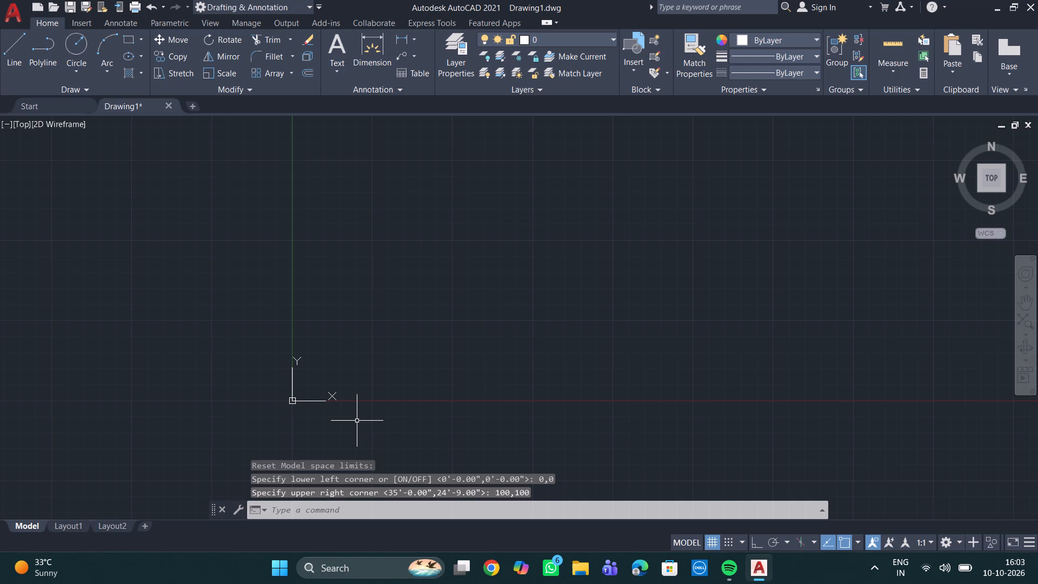
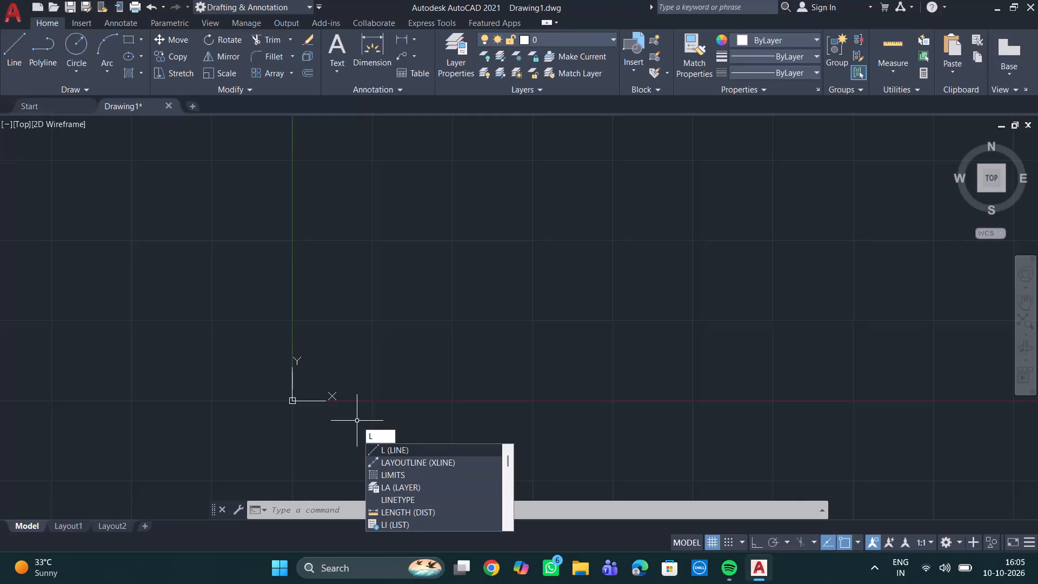
With Ortho on, draw a closed rectangular outline 25' wide and 40' high from four lines, above and to the right of the origin.
{"action": "key", "text": "Return"}
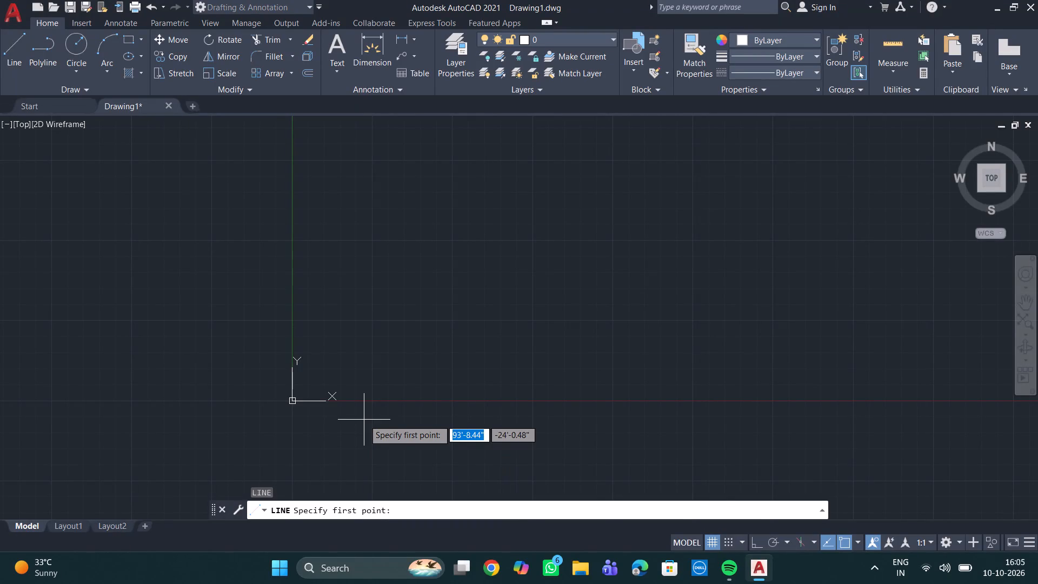
{"action": "key", "text": "F8"}
{"action": "left_click", "coordinate": [352, 355]}
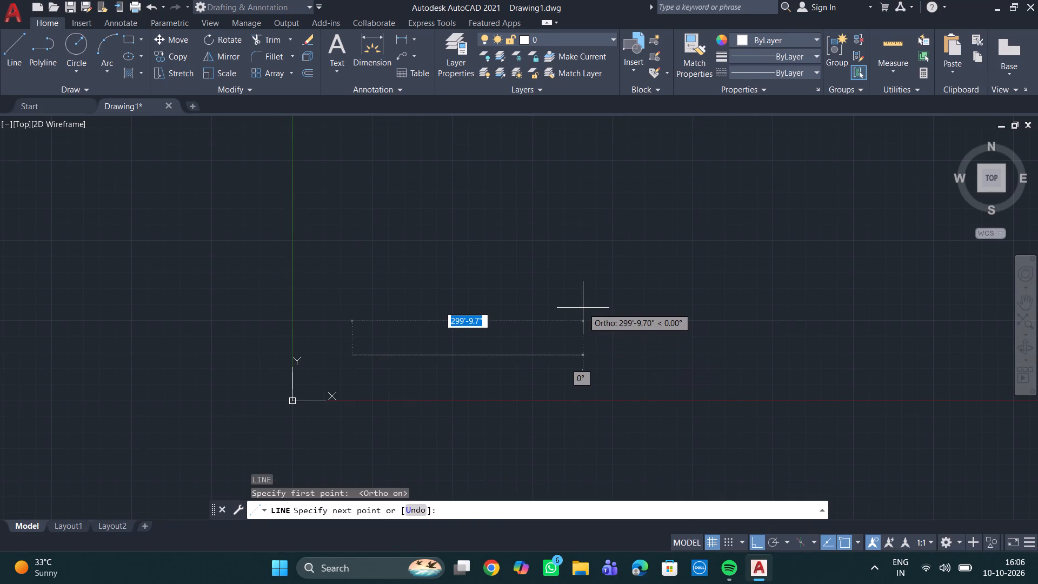
{"action": "type", "text": "25'"}
{"action": "key", "text": "Return"}
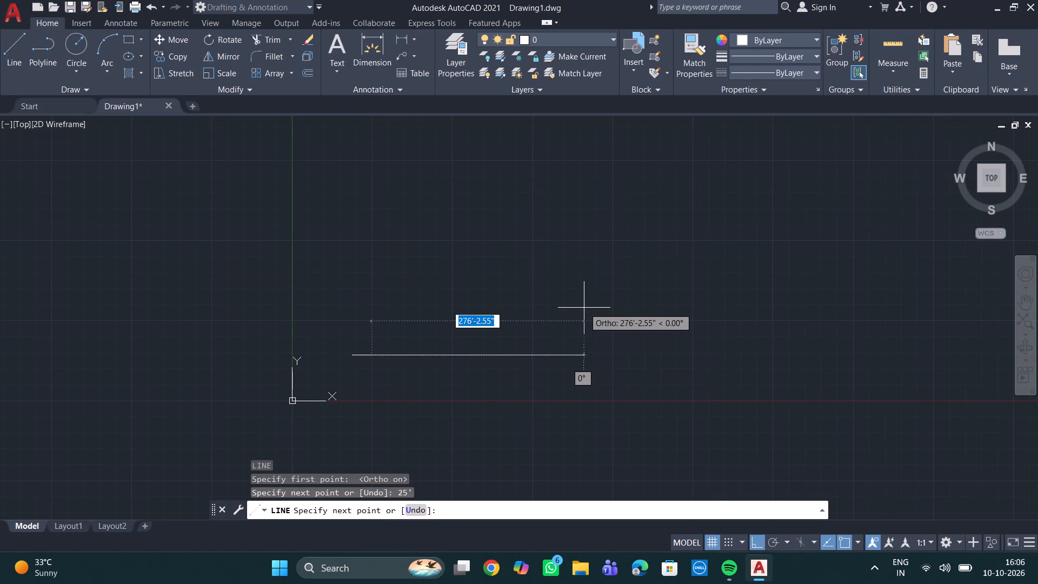
{"action": "scroll", "coordinate": [331, 338], "scroll_direction": "up", "scroll_amount": 3}
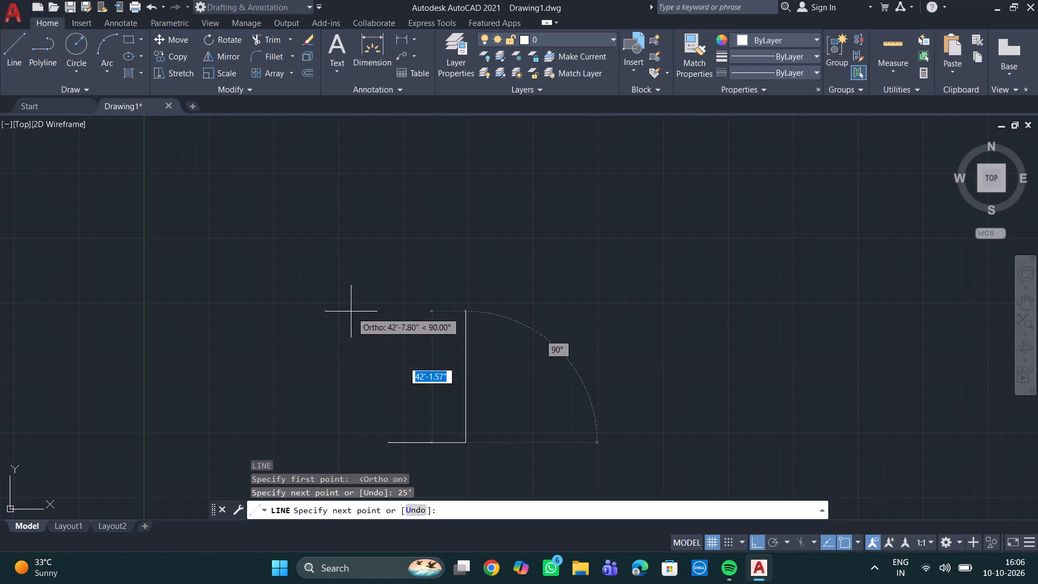
{"action": "middle_click_drag", "start_coordinate": [354, 313], "coordinate": [397, 289]}
{"action": "scroll", "coordinate": [397, 289], "scroll_direction": "down", "scroll_amount": 1}
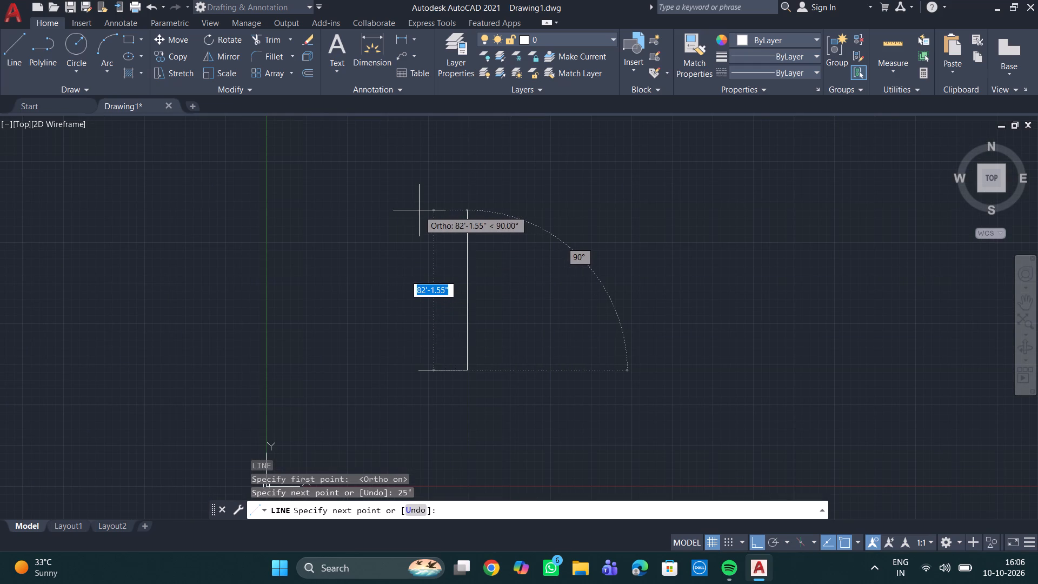
{"action": "type", "text": "40'"}
{"action": "key", "text": "Return"}
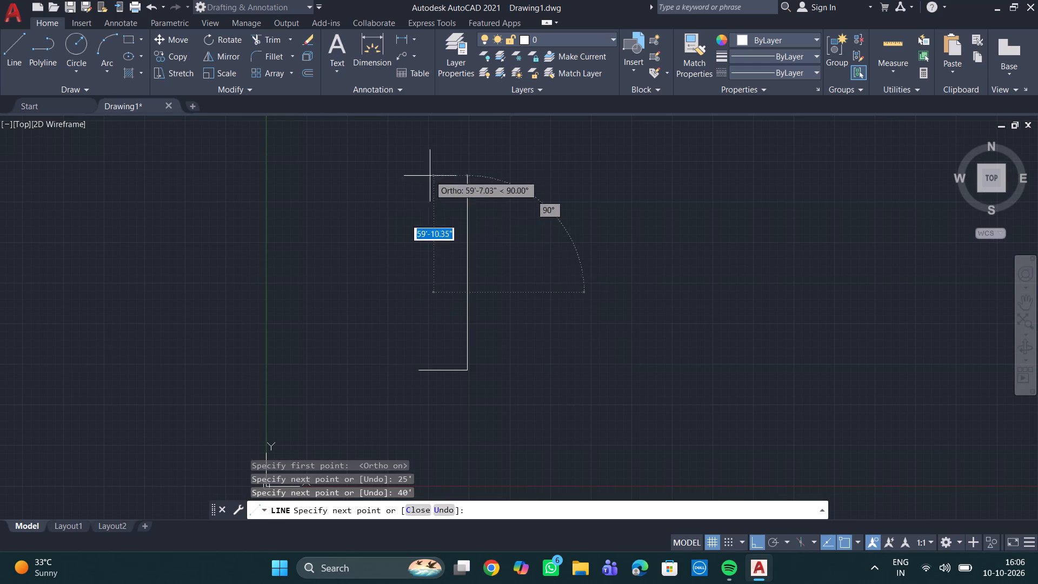
{"action": "type", "text": "25'"}
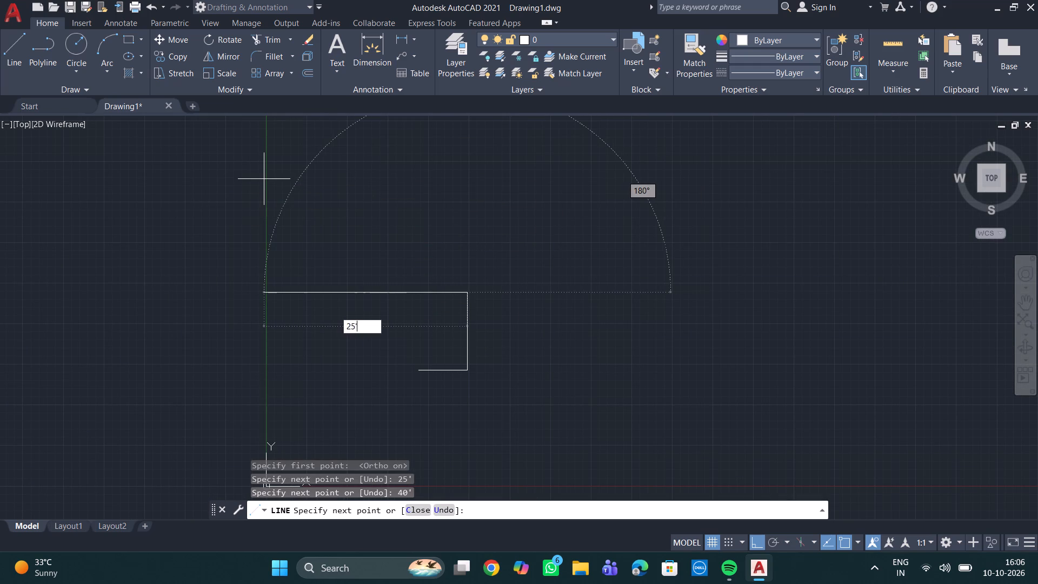
{"action": "key", "text": "Return"}
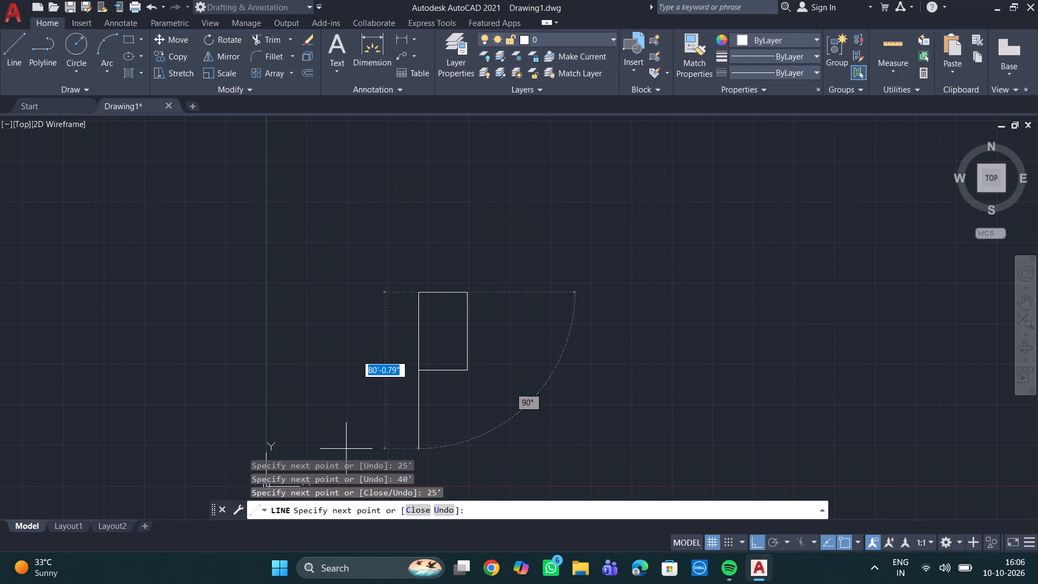
{"action": "type", "text": "40'"}
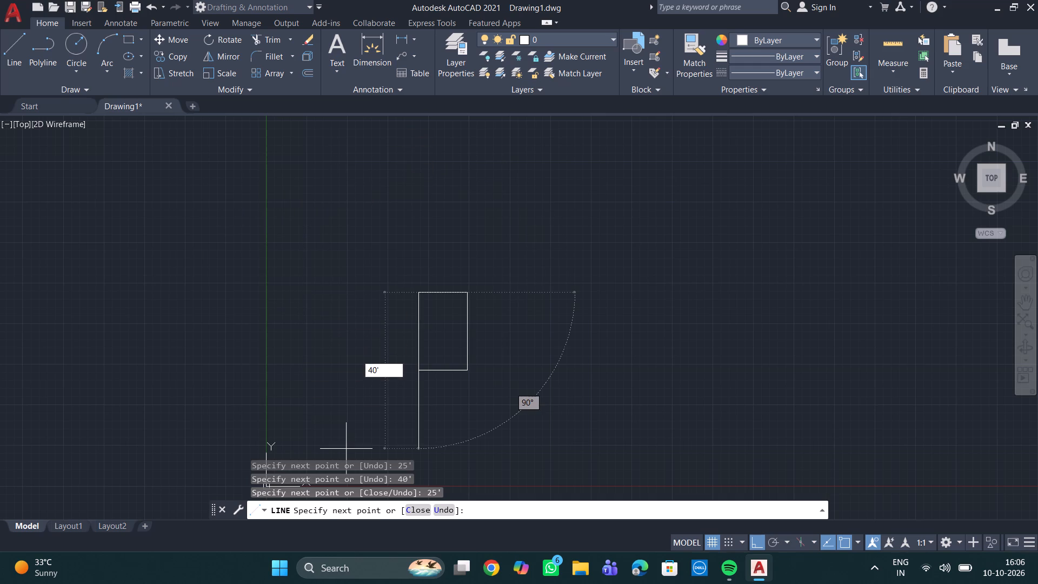
{"action": "key", "text": "Return"}
{"action": "key", "text": "Escape"}
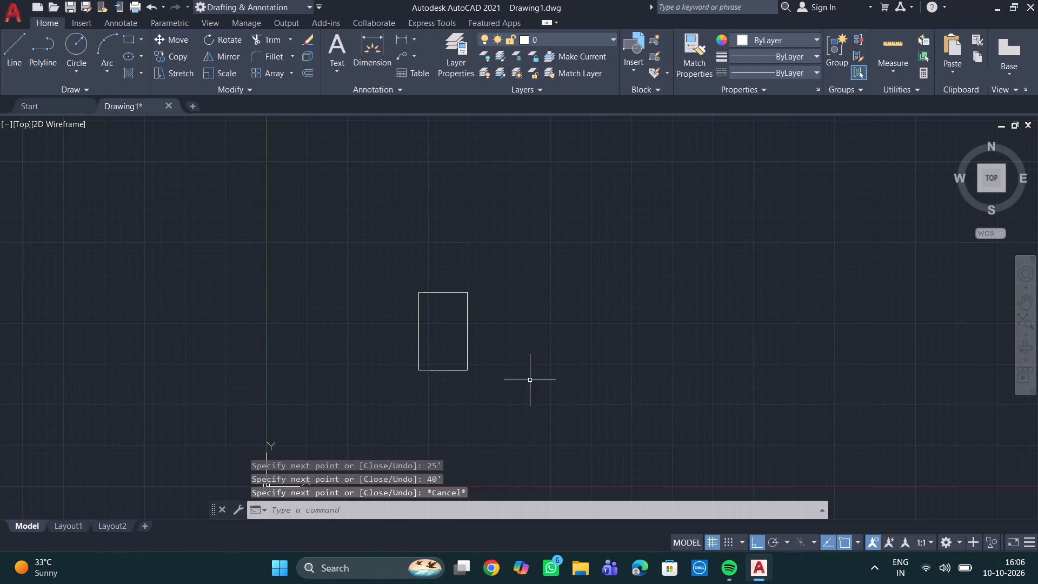
With Ortho off, move the whole rectangle by its lower-left corner closer to the origin, keeping it above and right of the axes.
{"action": "scroll", "coordinate": [499, 340], "scroll_direction": "up", "scroll_amount": 1}
{"action": "middle_click_drag", "start_coordinate": [499, 337], "coordinate": [522, 241]}
{"action": "scroll", "coordinate": [522, 248], "scroll_direction": "down", "scroll_amount": 2}
{"action": "left_click_drag", "start_coordinate": [530, 272], "coordinate": [509, 267]}
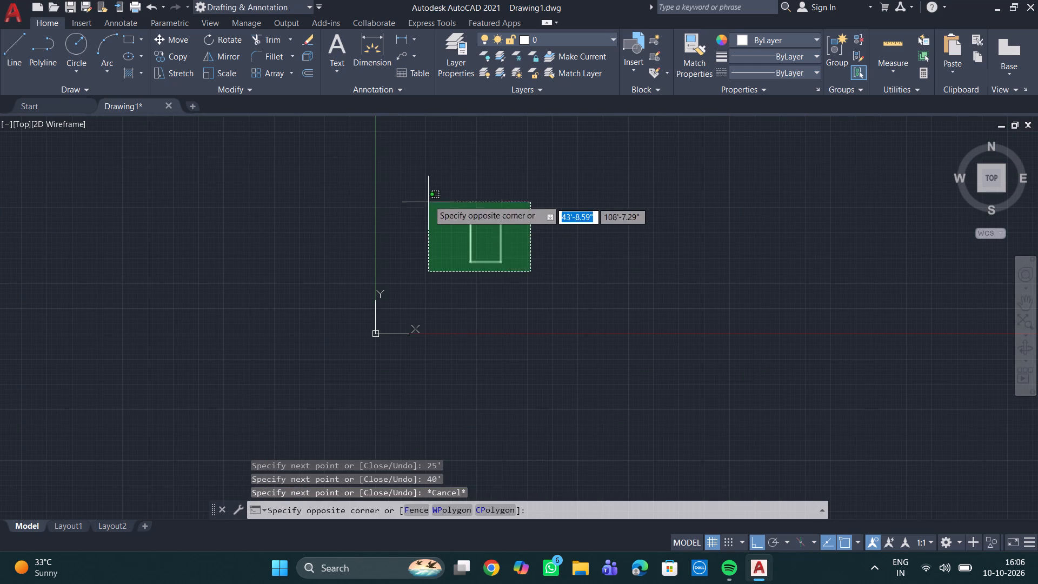
{"action": "left_click", "coordinate": [431, 192]}
{"action": "key", "text": "m"}
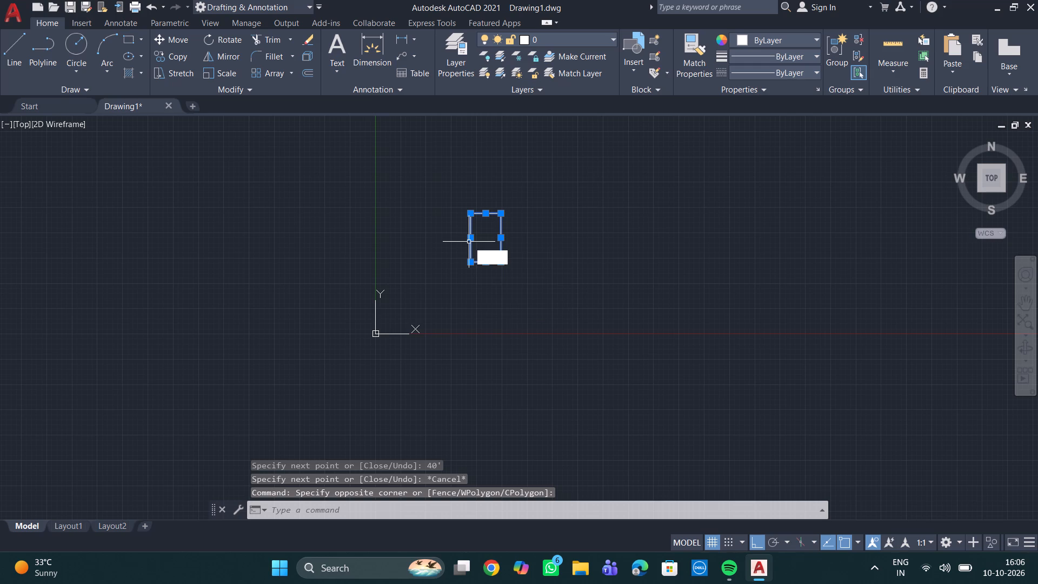
{"action": "key", "text": "Return"}
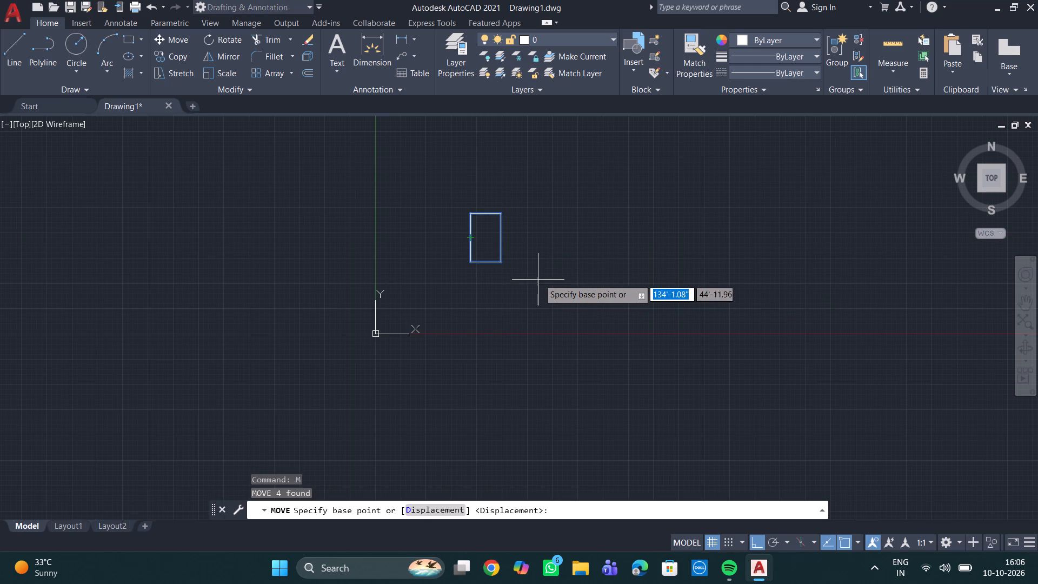
{"action": "key", "text": "F8"}
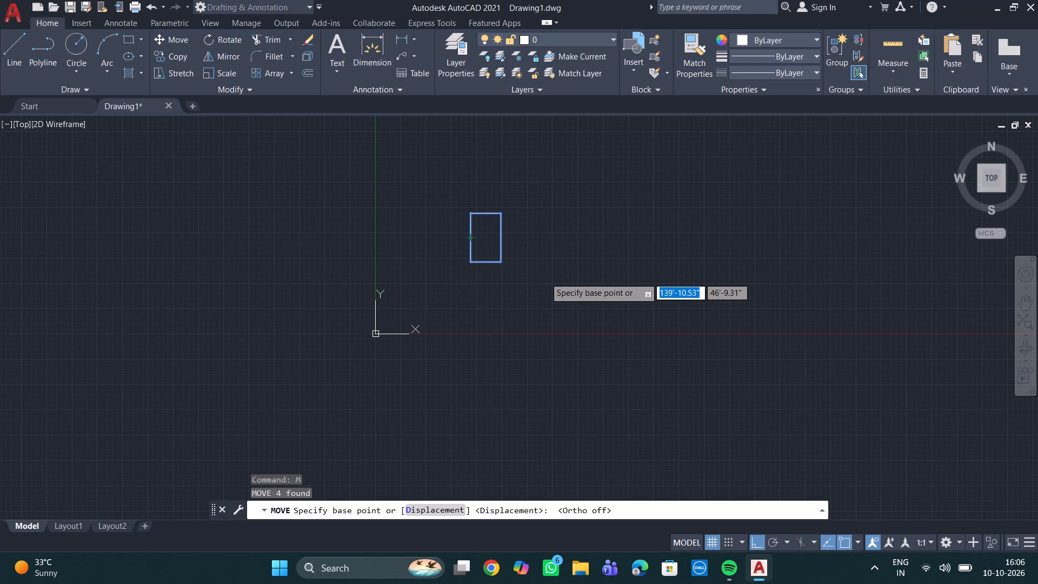
{"action": "scroll", "coordinate": [460, 251], "scroll_direction": "up", "scroll_amount": 2}
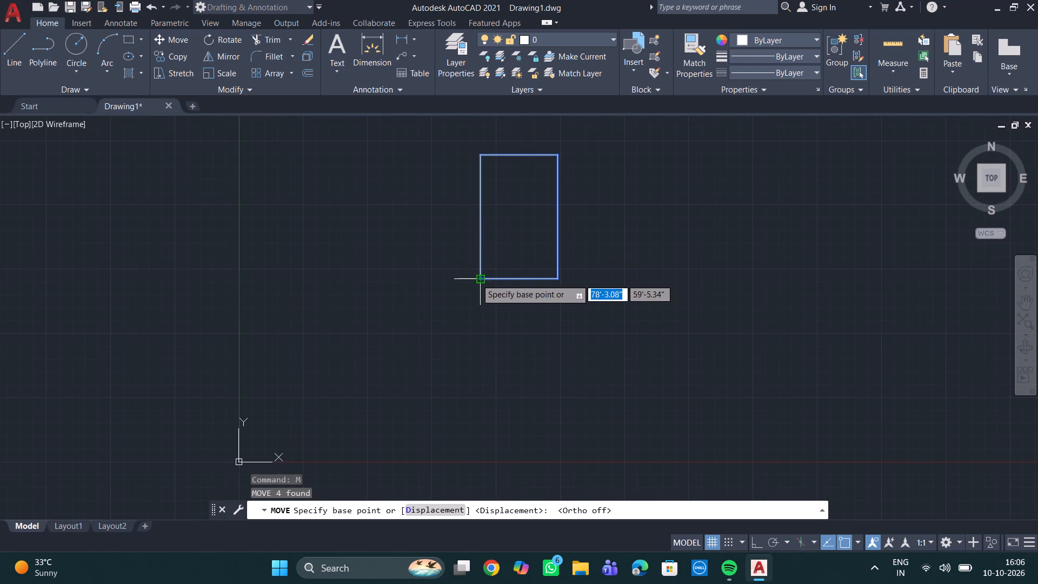
{"action": "left_click", "coordinate": [476, 279]}
{"action": "middle_click_drag", "start_coordinate": [321, 384], "coordinate": [392, 323]}
{"action": "scroll", "coordinate": [352, 383], "scroll_direction": "up", "scroll_amount": 4}
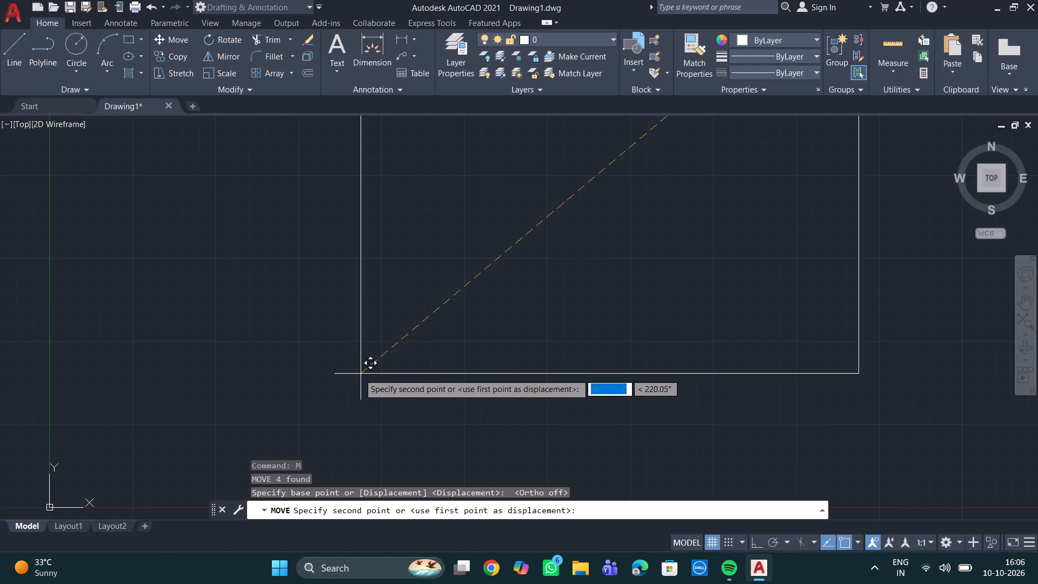
{"action": "middle_click_drag", "start_coordinate": [361, 369], "coordinate": [429, 337]}
{"action": "scroll", "coordinate": [429, 337], "scroll_direction": "down", "scroll_amount": 3}
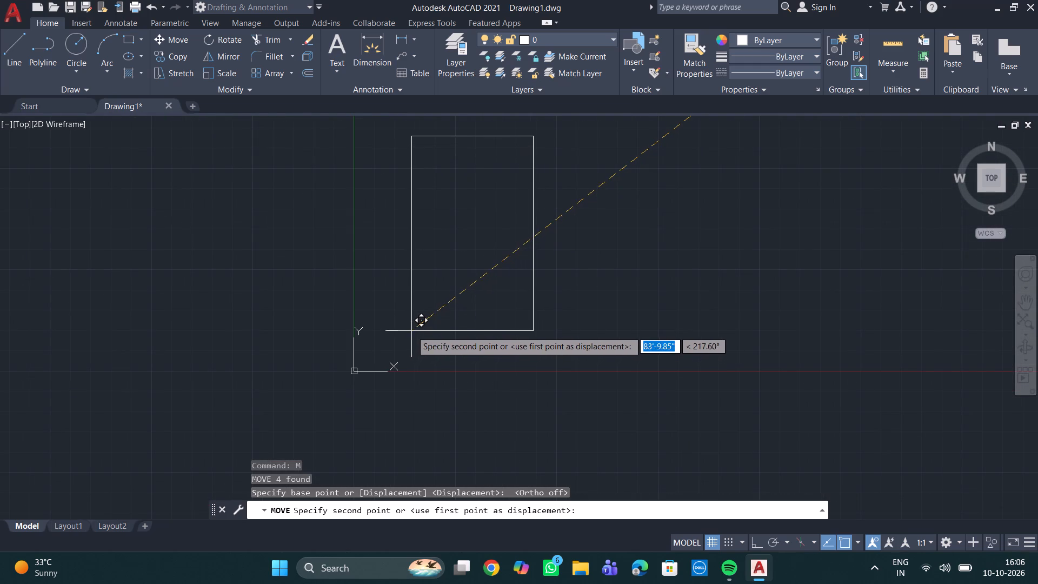
{"action": "left_click", "coordinate": [419, 322]}
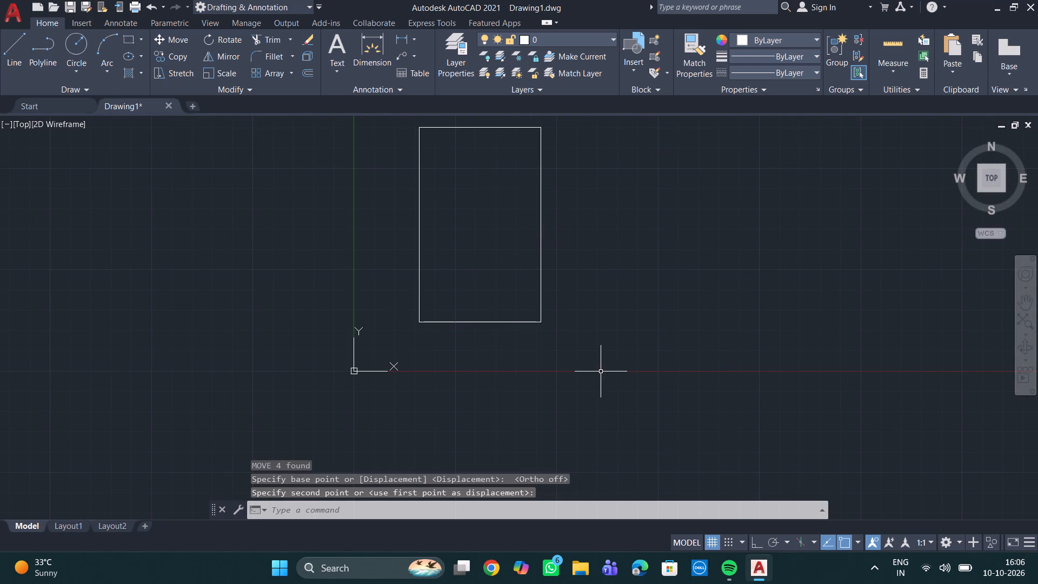
{"action": "key", "text": "Escape"}
{"action": "key", "text": "Escape"}
{"action": "key", "text": "Escape"}
{"action": "key", "text": "Escape"}
{"action": "key", "text": "Escape"}
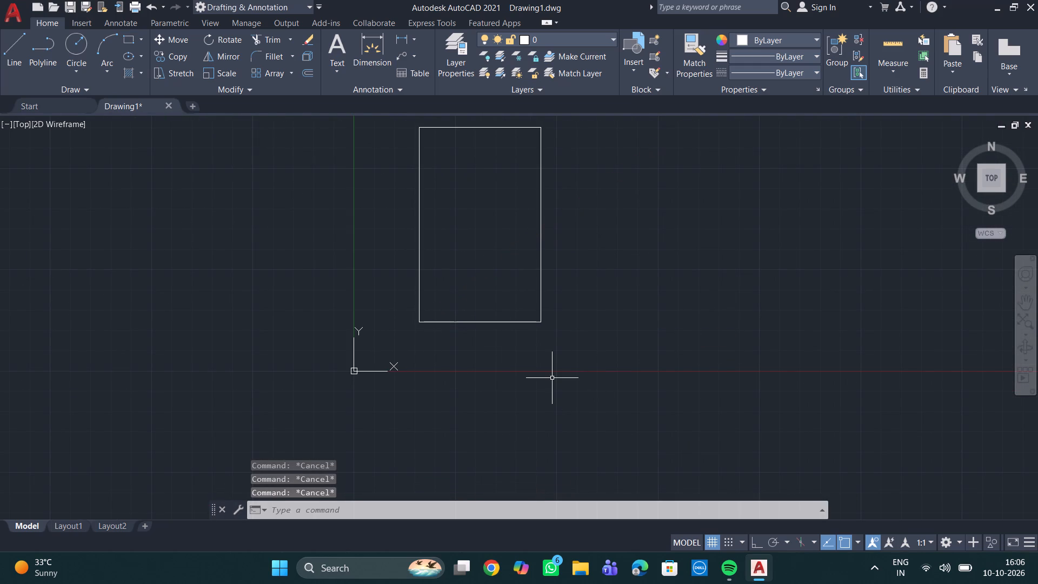
Turn Ortho back on and offset all four sides of the rectangle 9" inward to form the outer wall thickness.
{"action": "key", "text": "F8"}
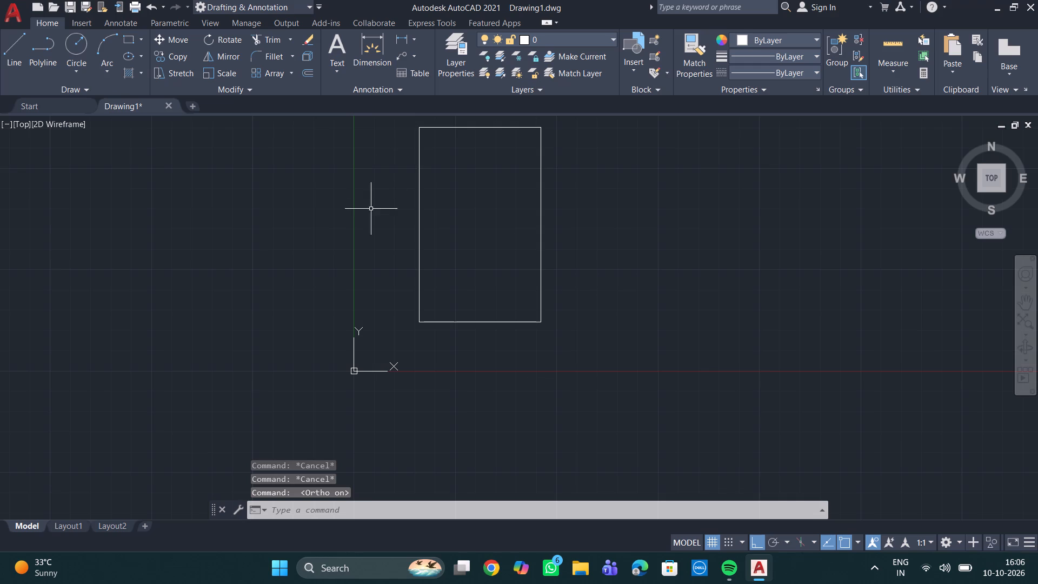
{"action": "middle_click", "coordinate": [497, 247]}
{"action": "scroll", "coordinate": [514, 283], "scroll_direction": "up", "scroll_amount": 1}
{"action": "scroll", "coordinate": [518, 286], "scroll_direction": "down", "scroll_amount": 1}
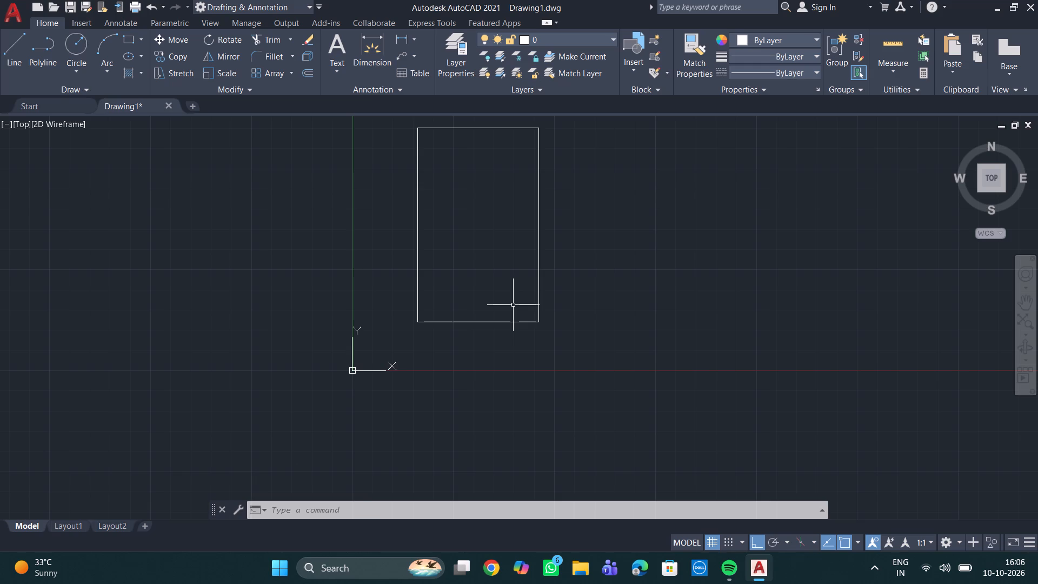
{"action": "middle_click_drag", "start_coordinate": [448, 200], "coordinate": [440, 241]}
{"action": "scroll", "coordinate": [434, 236], "scroll_direction": "up", "scroll_amount": 1}
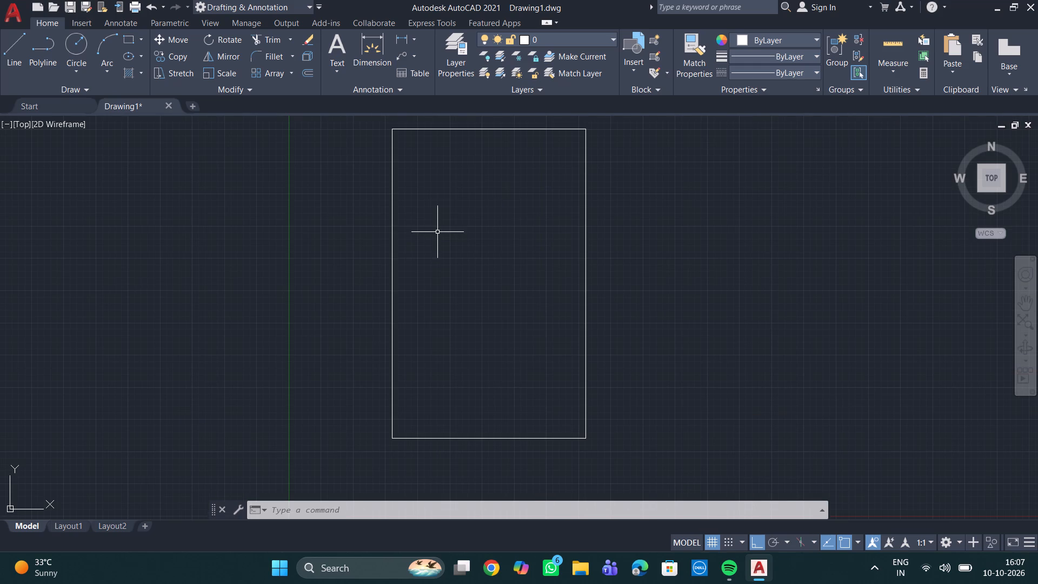
{"action": "key", "text": "o"}
{"action": "key", "text": "Return"}
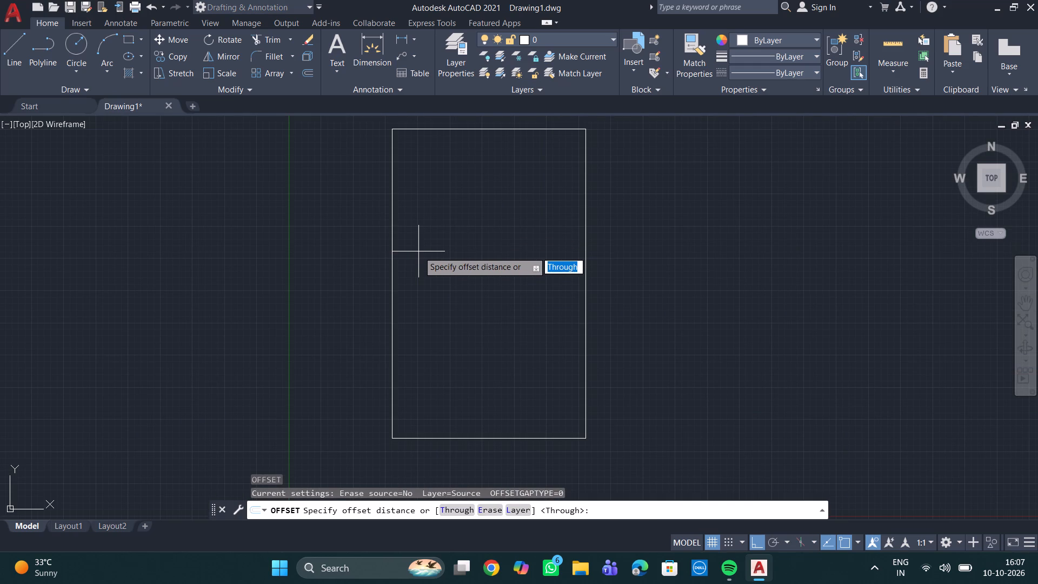
{"action": "type", "text": "9\""}
{"action": "key", "text": "Return"}
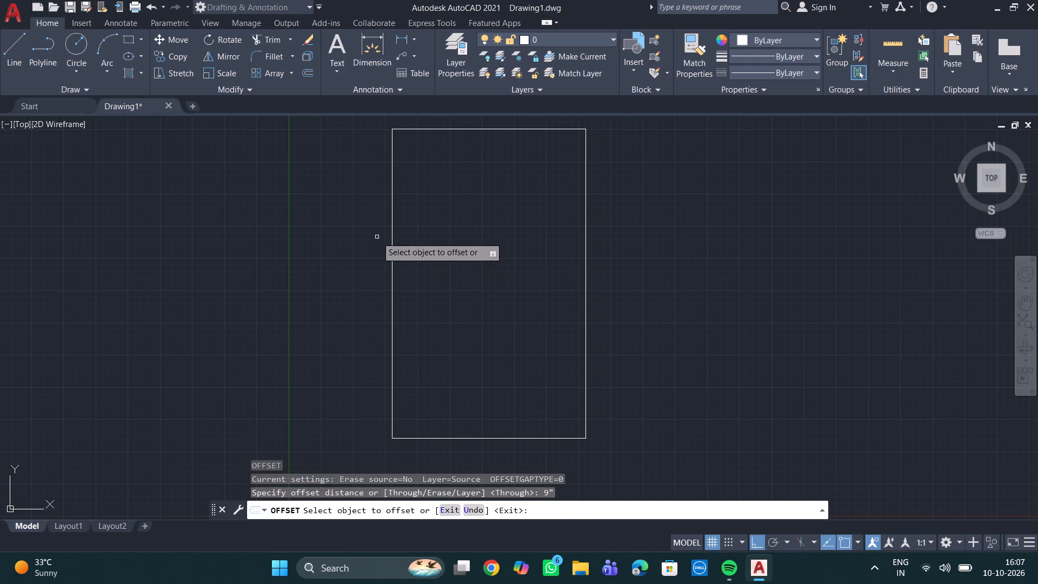
{"action": "left_click", "coordinate": [392, 267]}
{"action": "left_click", "coordinate": [527, 268]}
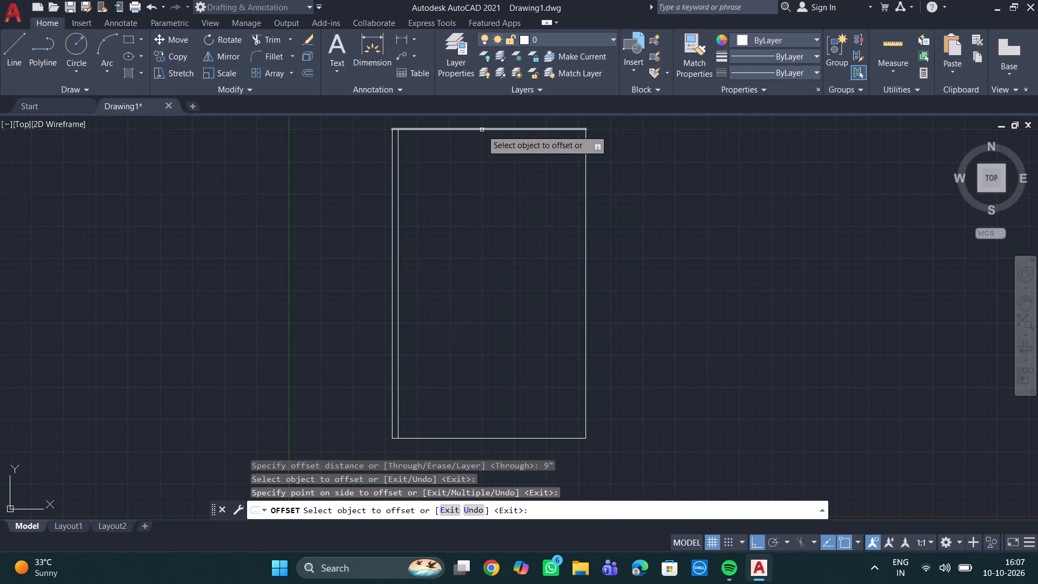
{"action": "left_click", "coordinate": [482, 130]}
{"action": "left_click", "coordinate": [488, 169]}
{"action": "left_click", "coordinate": [584, 192]}
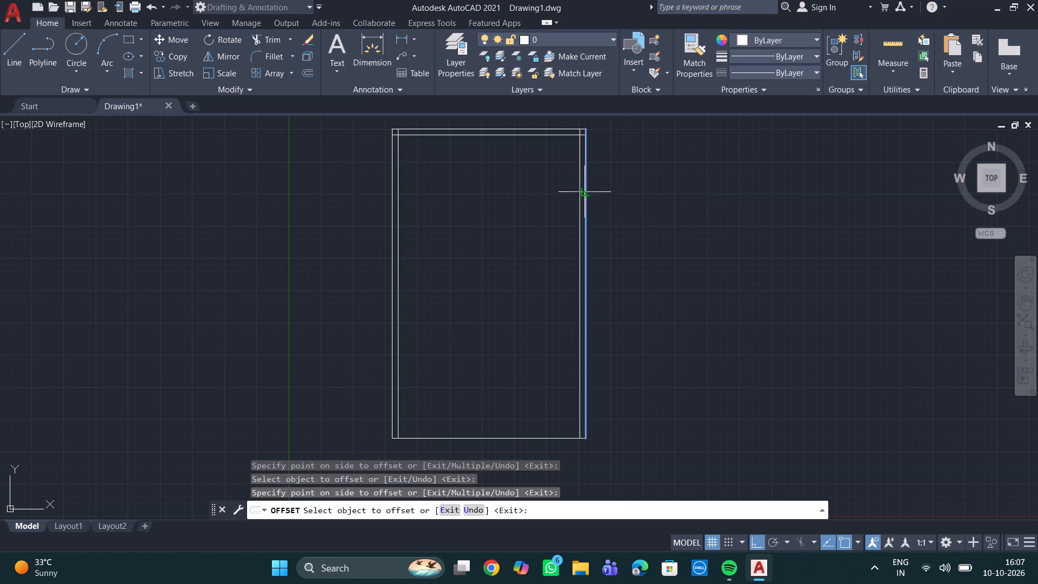
{"action": "left_click", "coordinate": [505, 206]}
{"action": "left_click", "coordinate": [514, 436]}
{"action": "left_click", "coordinate": [505, 344]}
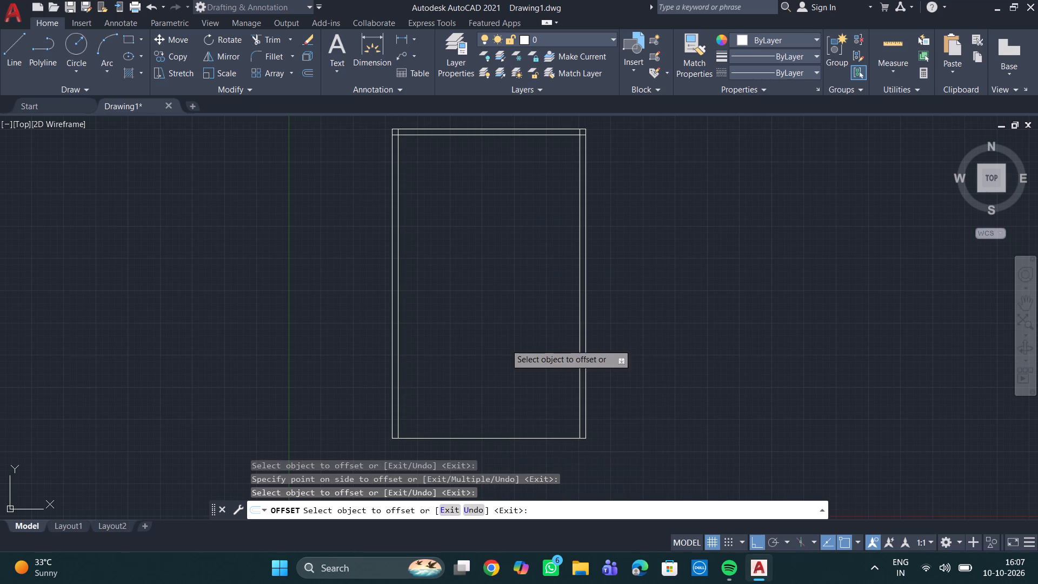
{"action": "left_click", "coordinate": [515, 441]}
{"action": "left_click", "coordinate": [517, 437]}
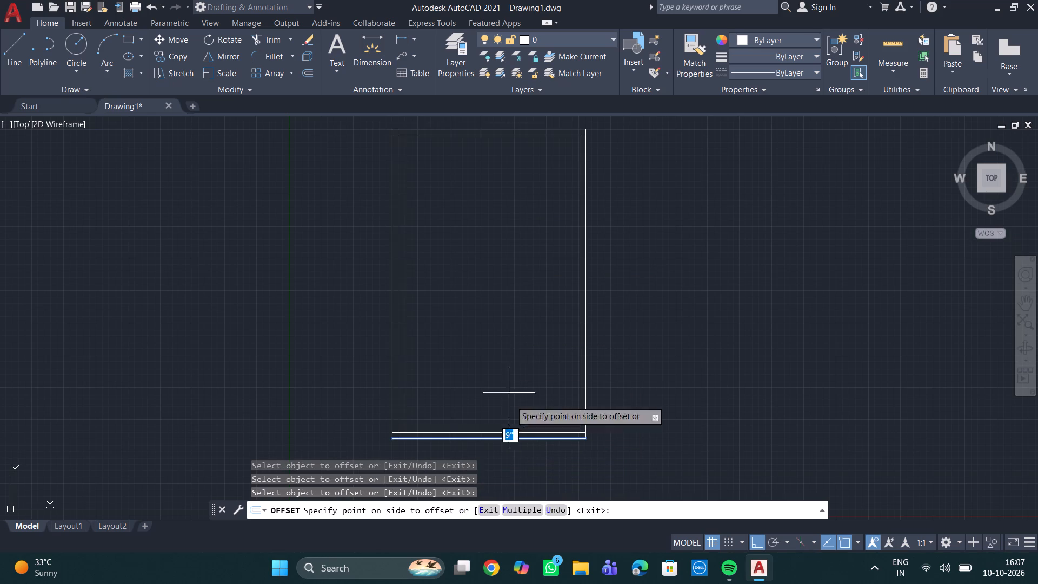
{"action": "left_click", "coordinate": [490, 337]}
{"action": "left_click", "coordinate": [494, 336]}
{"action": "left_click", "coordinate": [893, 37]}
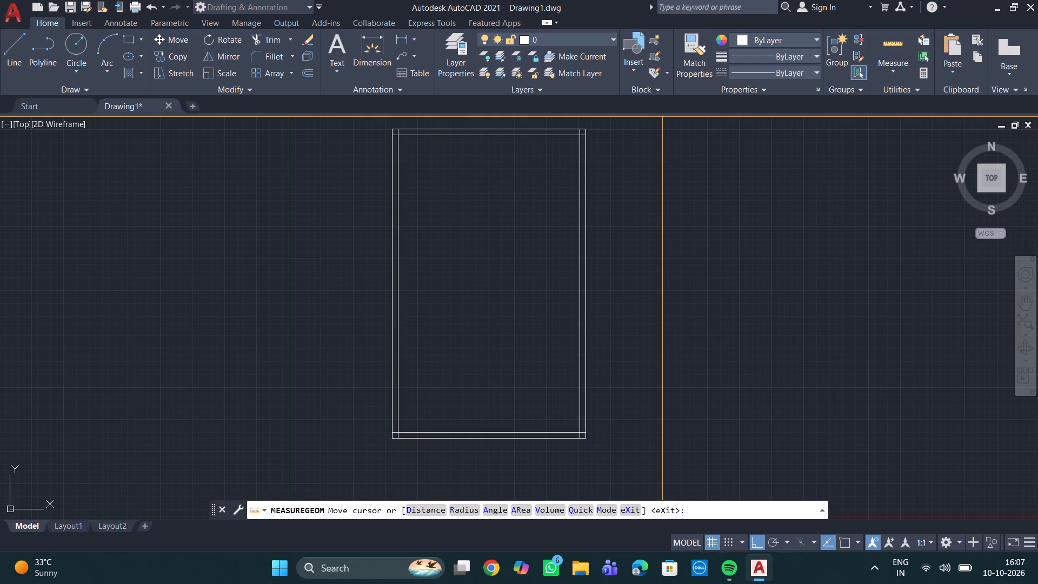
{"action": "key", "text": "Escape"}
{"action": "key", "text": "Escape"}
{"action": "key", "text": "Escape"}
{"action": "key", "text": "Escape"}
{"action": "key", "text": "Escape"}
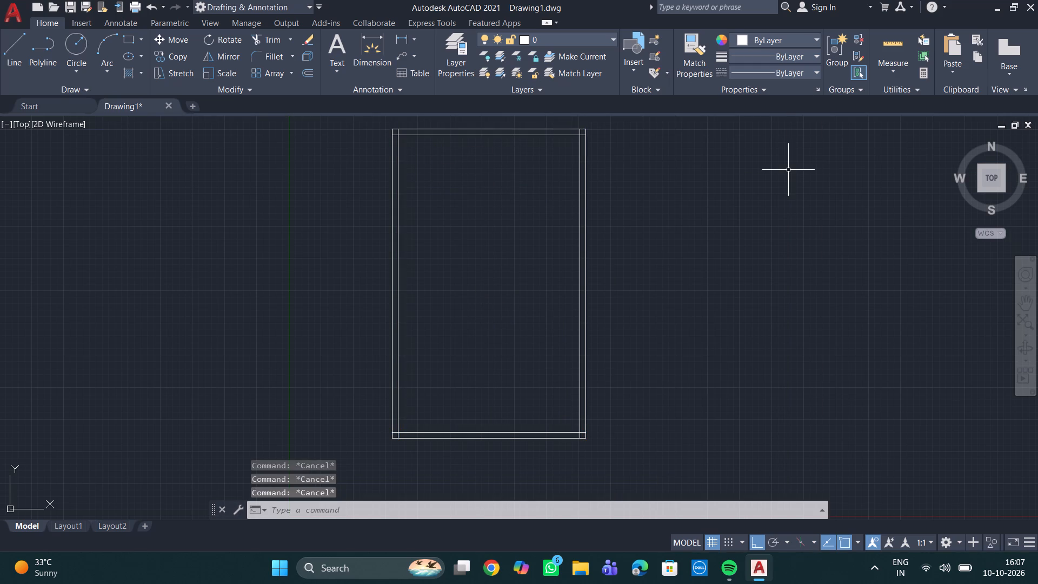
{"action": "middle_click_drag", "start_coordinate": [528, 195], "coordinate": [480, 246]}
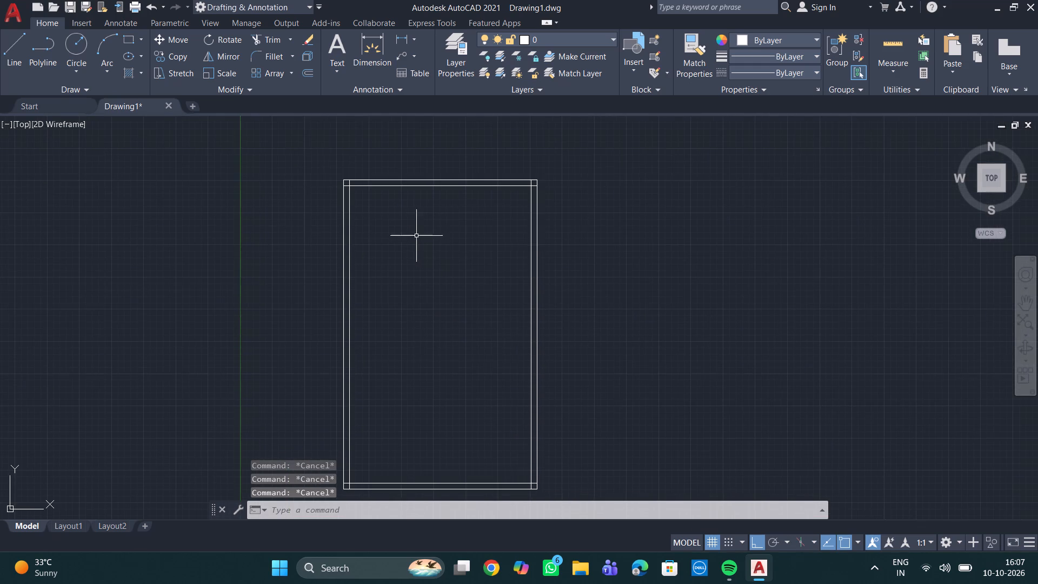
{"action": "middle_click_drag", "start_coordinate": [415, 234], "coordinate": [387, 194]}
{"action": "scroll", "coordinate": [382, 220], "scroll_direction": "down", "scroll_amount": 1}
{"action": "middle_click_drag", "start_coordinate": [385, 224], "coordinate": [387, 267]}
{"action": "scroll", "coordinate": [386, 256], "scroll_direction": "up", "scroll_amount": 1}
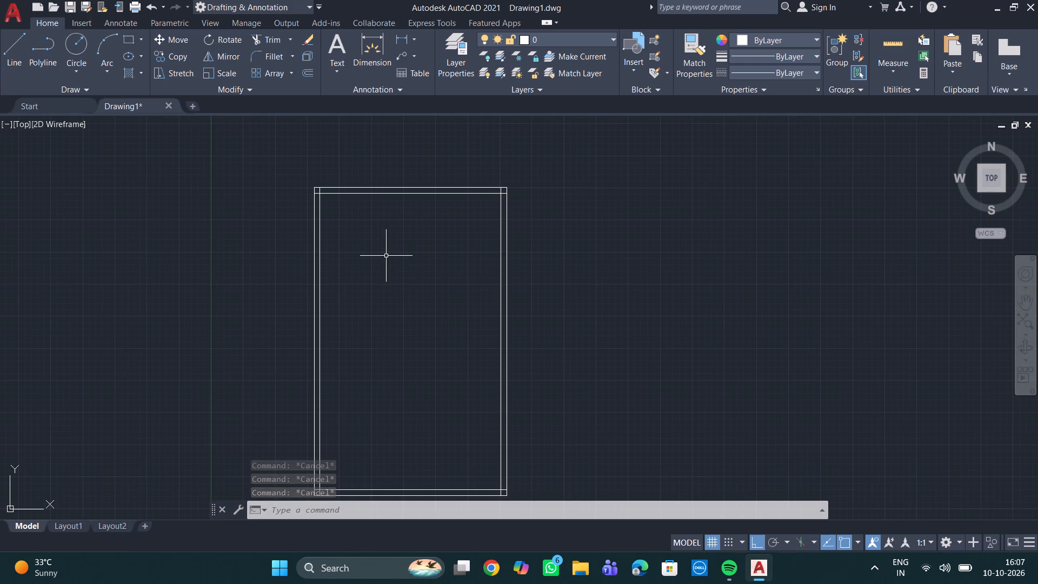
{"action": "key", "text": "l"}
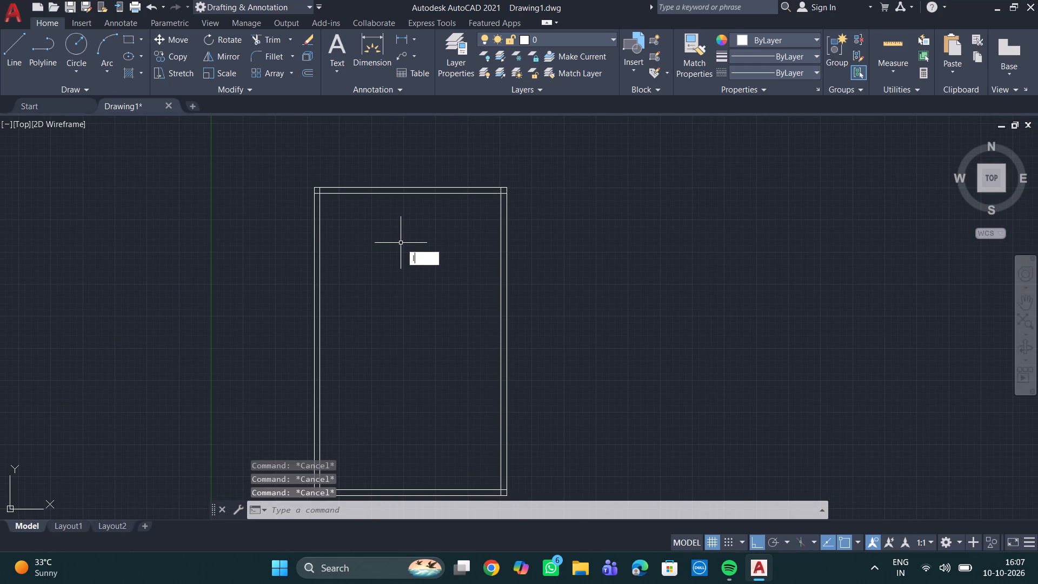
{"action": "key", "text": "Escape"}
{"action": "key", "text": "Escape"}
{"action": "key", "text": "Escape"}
Offset the left wall's inner line 11' inward, and offset that new line 5" to the right to form a vertical partition wall.
{"action": "key", "text": "o"}
{"action": "key", "text": "Return"}
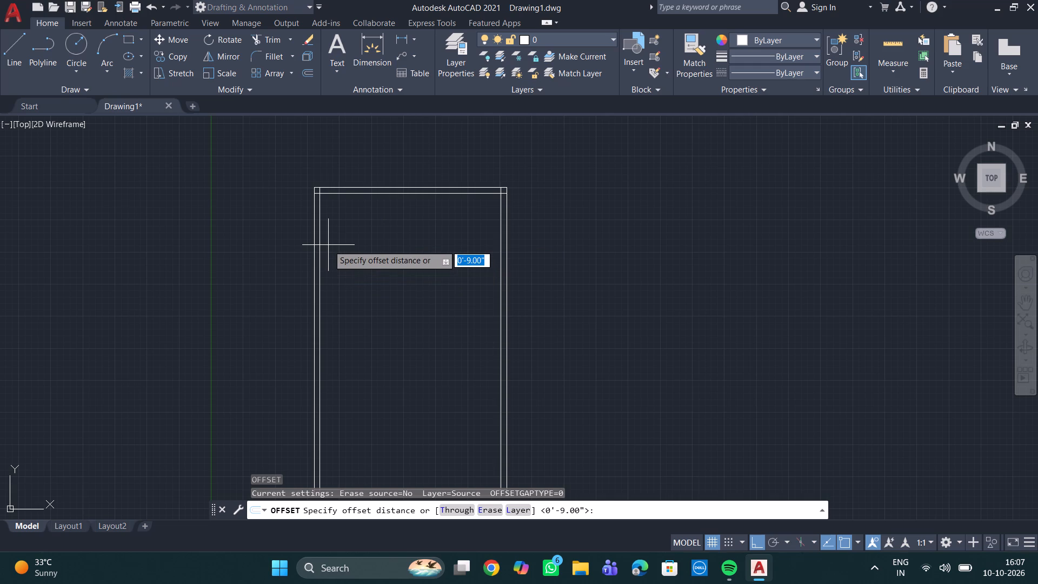
{"action": "type", "text": "11"}
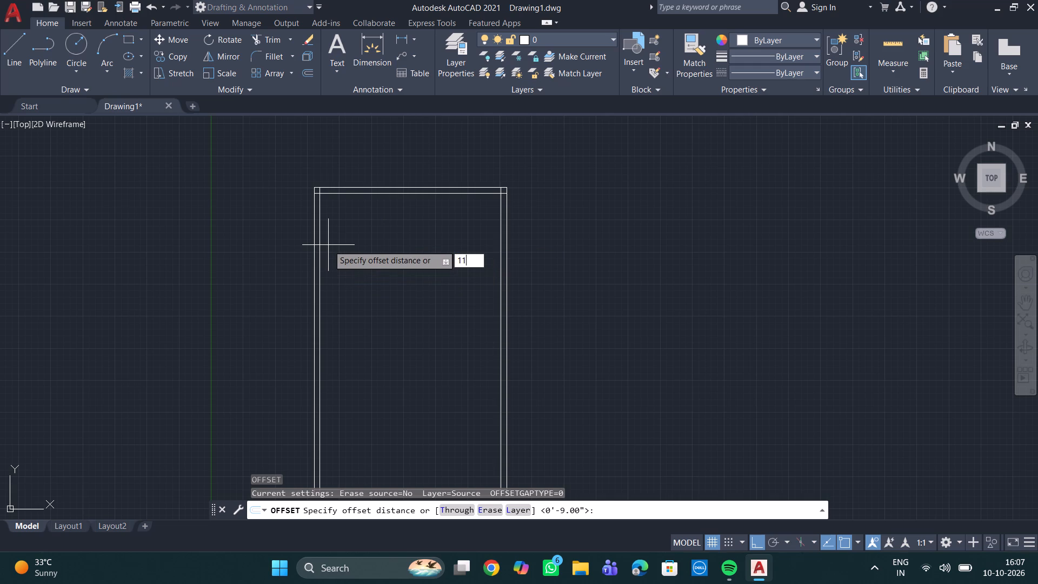
{"action": "key", "text": "apostrophe"}
{"action": "key", "text": "Return"}
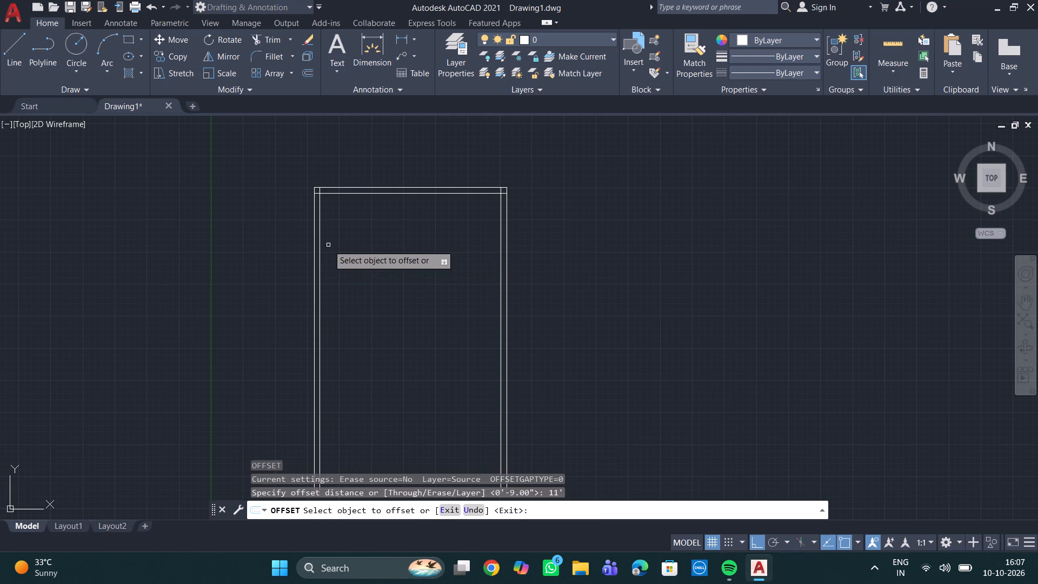
{"action": "left_click", "coordinate": [320, 254]}
{"action": "left_click", "coordinate": [457, 258]}
{"action": "scroll", "coordinate": [408, 256], "scroll_direction": "up", "scroll_amount": 3}
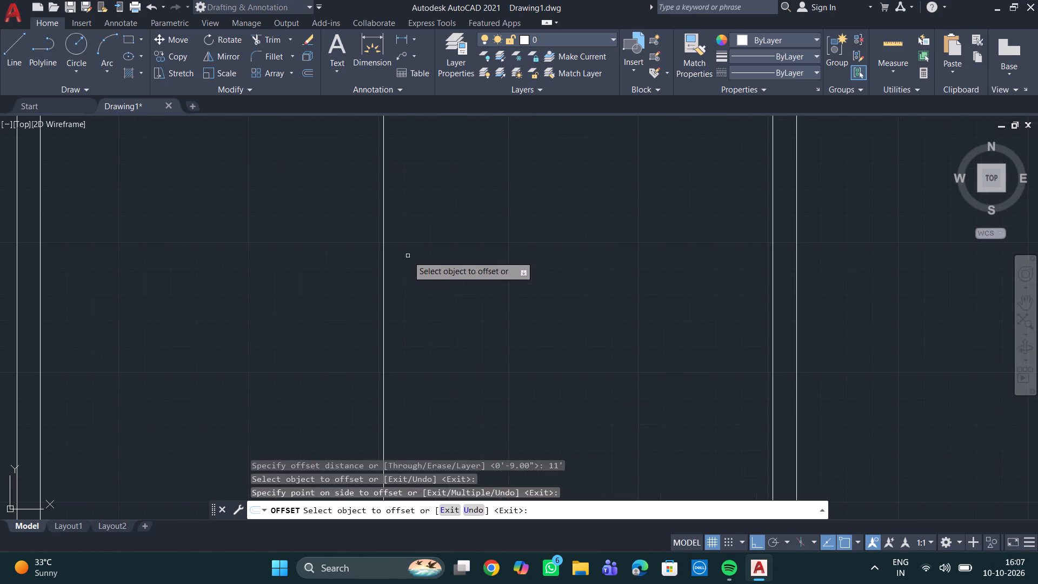
{"action": "middle_click_drag", "start_coordinate": [407, 255], "coordinate": [393, 222]}
{"action": "scroll", "coordinate": [393, 222], "scroll_direction": "down", "scroll_amount": 3}
{"action": "left_click", "coordinate": [389, 223]}
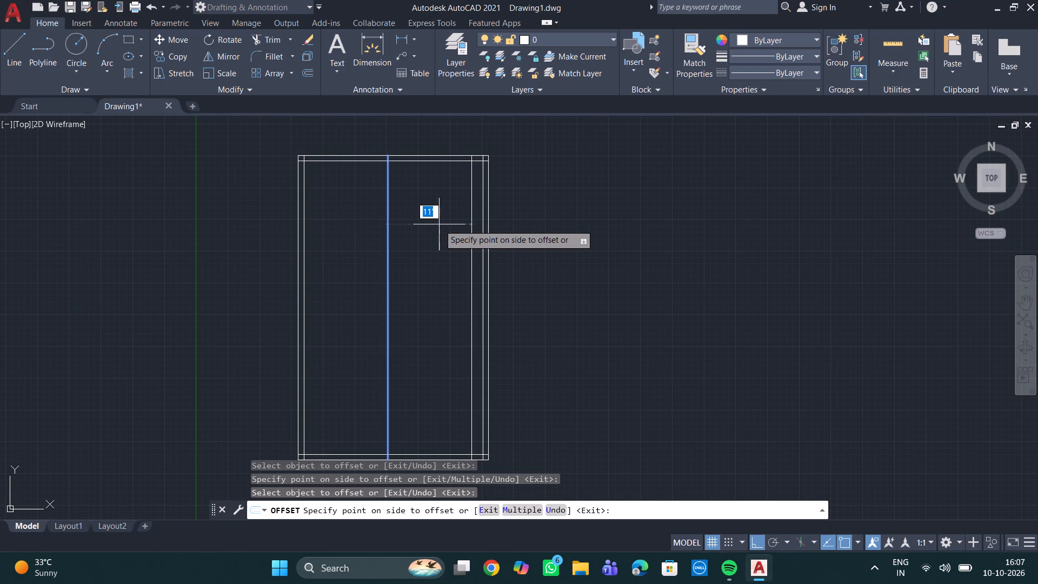
{"action": "key", "text": "BackSpace"}
{"action": "type", "text": "5\""}
{"action": "key", "text": "Return"}
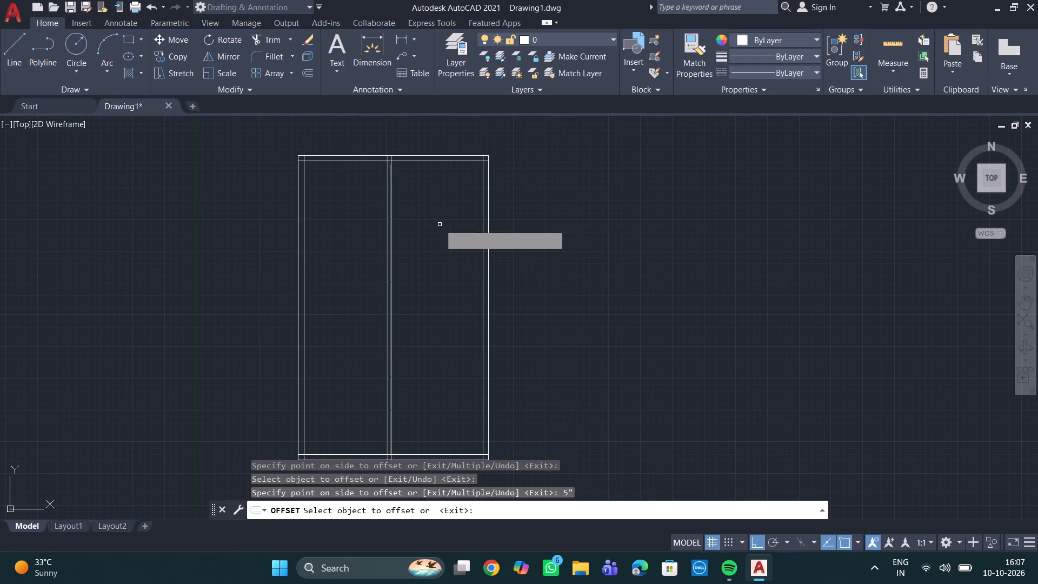
Add a second vertical partition by offsetting the first partition's right line 4'6" to the right, and that copy another 5".
{"action": "left_click", "coordinate": [391, 208]}
{"action": "key", "text": "BackSpace"}
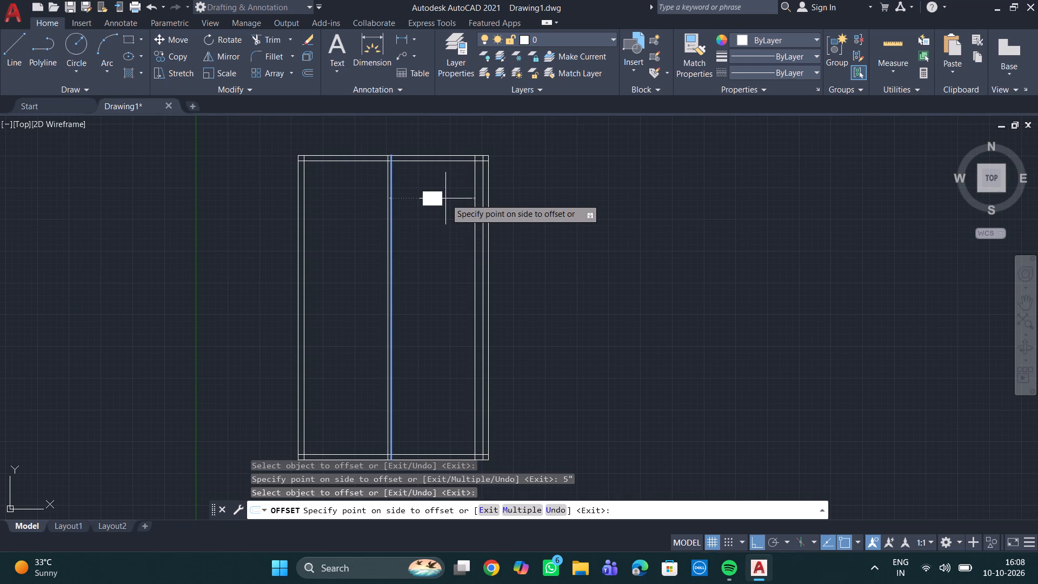
{"action": "type", "text": "4'"}
{"action": "type", "text": "6\""}
{"action": "key", "text": "Return"}
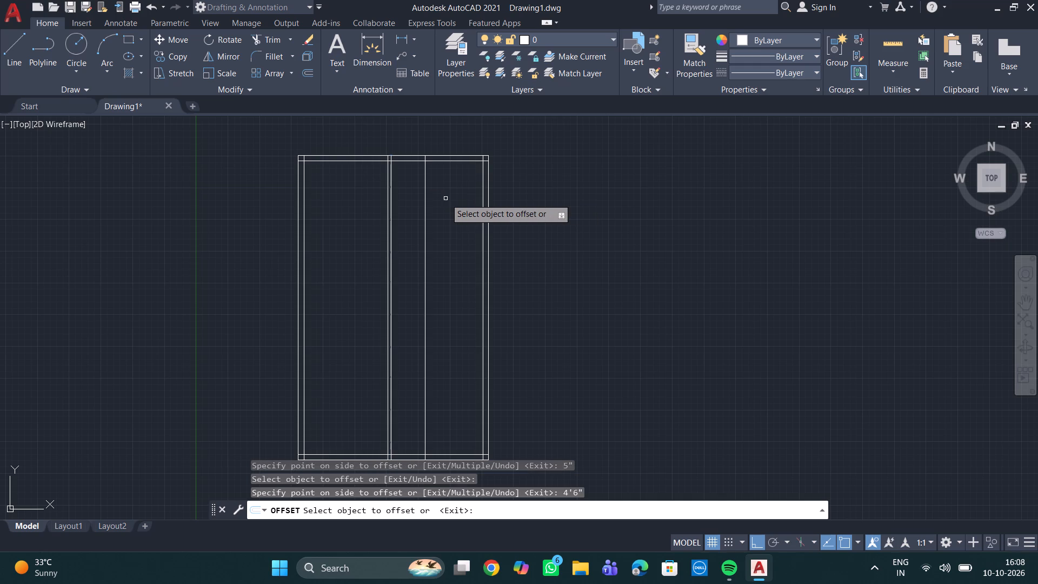
{"action": "scroll", "coordinate": [407, 228], "scroll_direction": "up", "scroll_amount": 1}
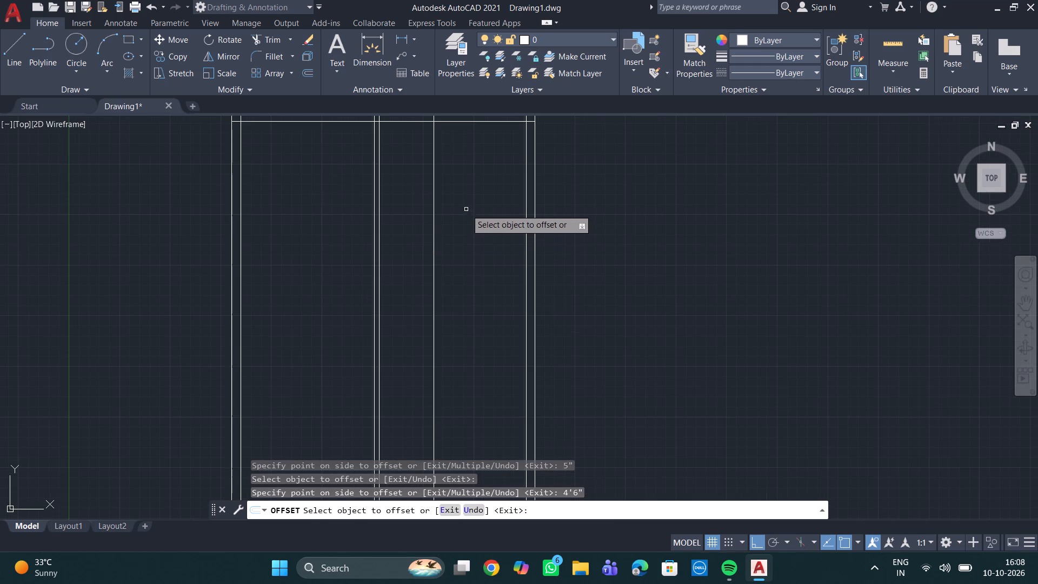
{"action": "left_click", "coordinate": [434, 205]}
{"action": "key", "text": "BackSpace"}
{"action": "type", "text": "5\""}
{"action": "key", "text": "Return"}
{"action": "scroll", "coordinate": [495, 241], "scroll_direction": "down", "scroll_amount": 2}
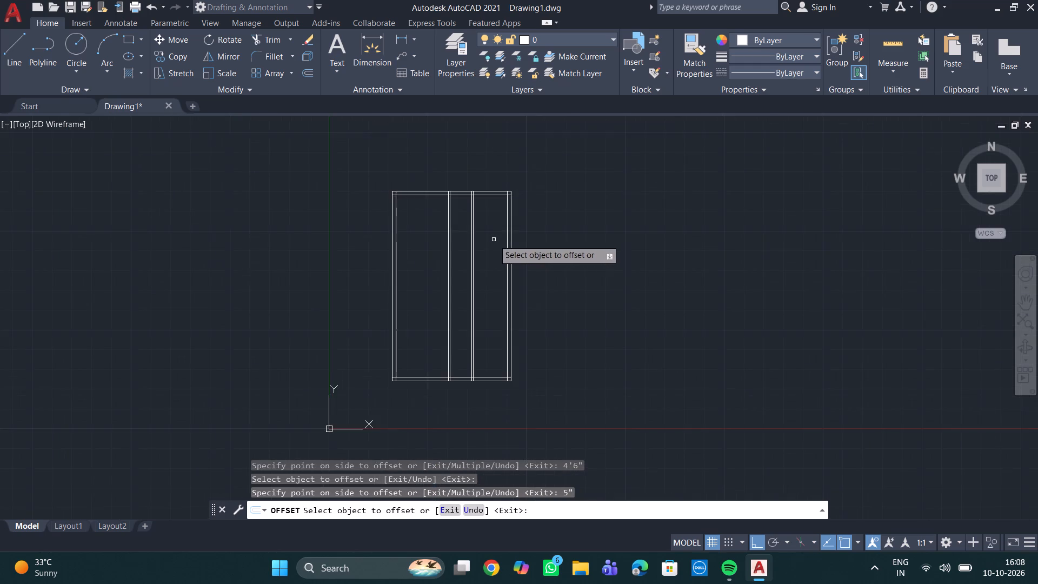
Measure the clear widths of the three vertical bays between the outer walls and the partitions with quick measure.
{"action": "middle_click_drag", "start_coordinate": [497, 241], "coordinate": [415, 276]}
{"action": "left_click", "coordinate": [902, 40]}
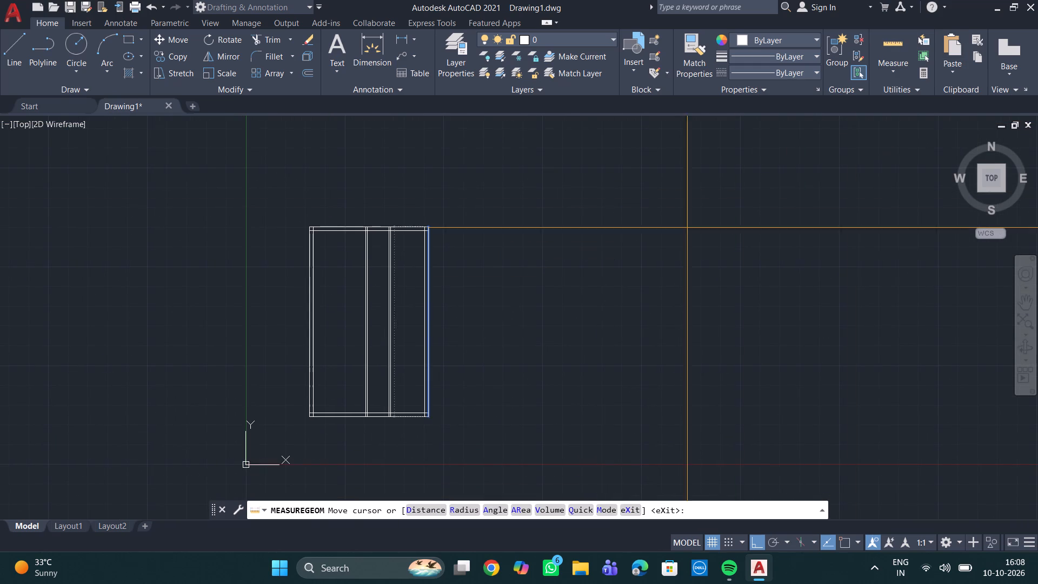
{"action": "scroll", "coordinate": [410, 248], "scroll_direction": "up", "scroll_amount": 2}
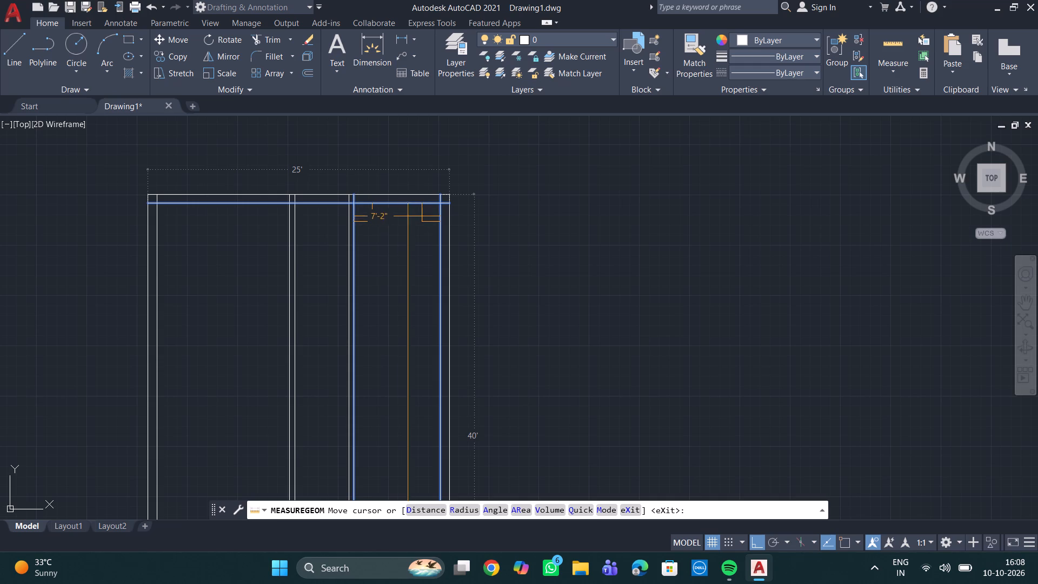
{"action": "scroll", "coordinate": [396, 352], "scroll_direction": "down", "scroll_amount": 2}
{"action": "middle_click_drag", "start_coordinate": [392, 349], "coordinate": [452, 313]}
{"action": "scroll", "coordinate": [392, 344], "scroll_direction": "up", "scroll_amount": 1}
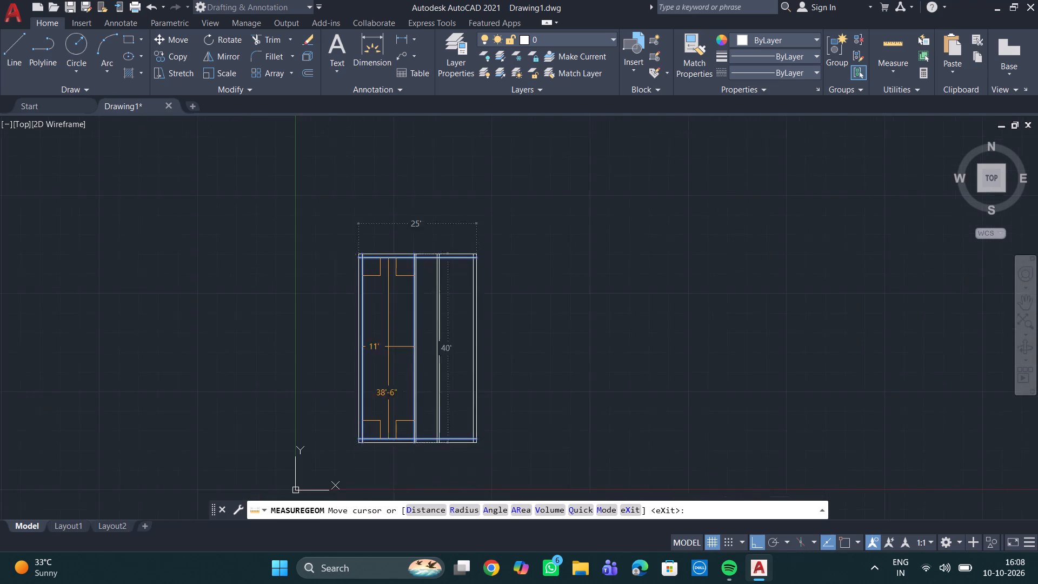
{"action": "scroll", "coordinate": [395, 341], "scroll_direction": "up", "scroll_amount": 1}
{"action": "middle_click_drag", "start_coordinate": [527, 351], "coordinate": [480, 305]}
{"action": "scroll", "coordinate": [484, 310], "scroll_direction": "down", "scroll_amount": 1}
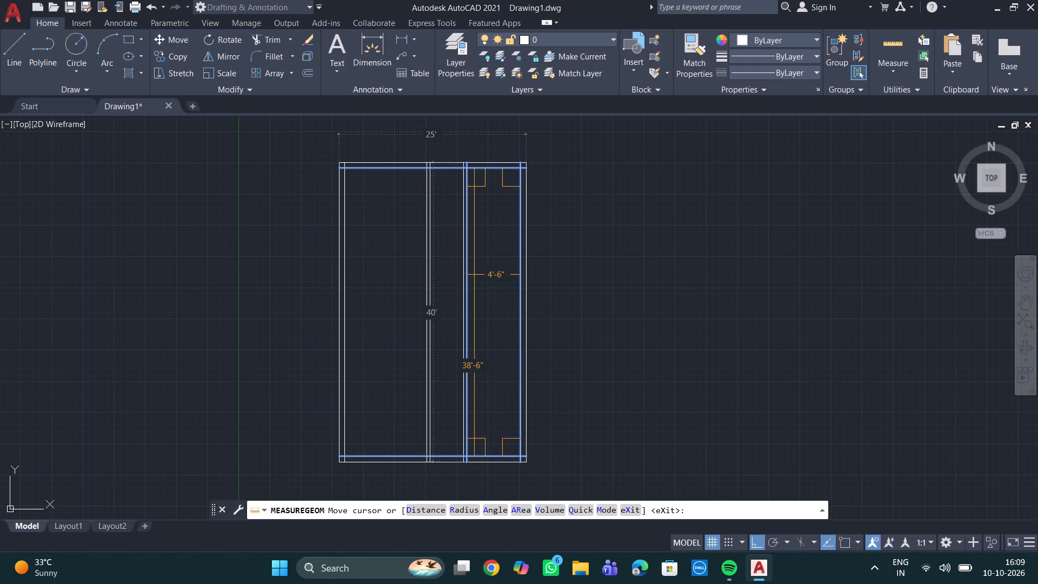
{"action": "scroll", "coordinate": [508, 307], "scroll_direction": "up", "scroll_amount": 2}
{"action": "scroll", "coordinate": [480, 294], "scroll_direction": "down", "scroll_amount": 4}
{"action": "scroll", "coordinate": [451, 273], "scroll_direction": "up", "scroll_amount": 4}
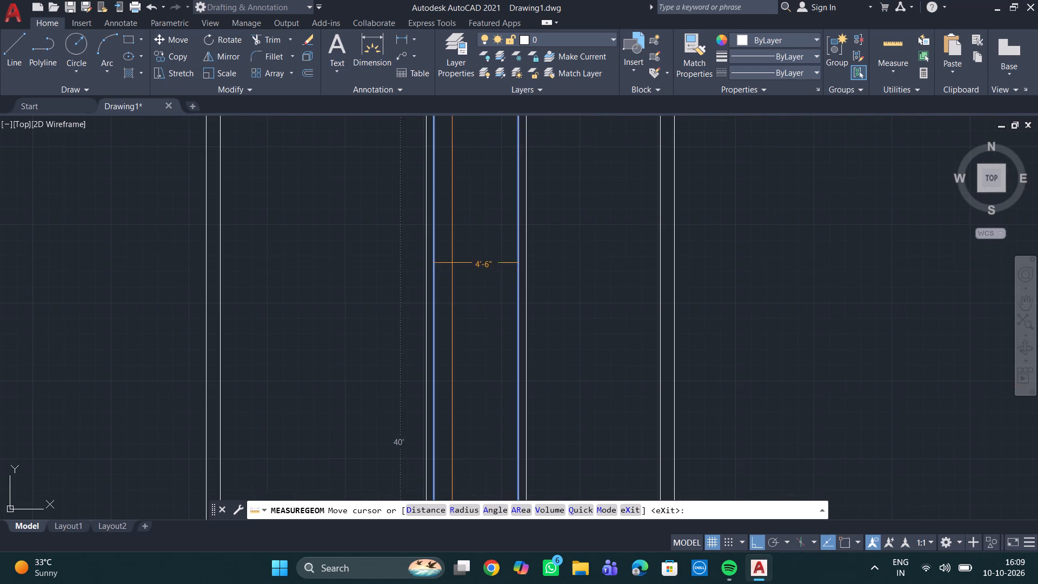
{"action": "scroll", "coordinate": [456, 250], "scroll_direction": "down", "scroll_amount": 1}
{"action": "middle_click_drag", "start_coordinate": [460, 251], "coordinate": [459, 262]}
{"action": "scroll", "coordinate": [489, 257], "scroll_direction": "down", "scroll_amount": 1}
{"action": "scroll", "coordinate": [537, 272], "scroll_direction": "down", "scroll_amount": 1}
{"action": "middle_click_drag", "start_coordinate": [534, 271], "coordinate": [522, 266]}
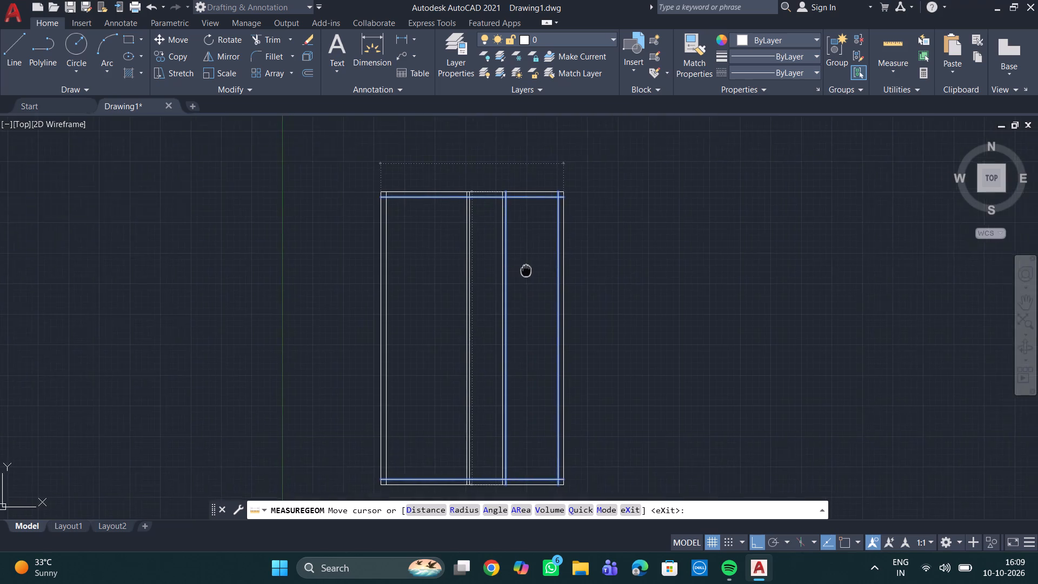
{"action": "middle_click_drag", "start_coordinate": [522, 266], "coordinate": [474, 256]}
{"action": "key", "text": "Escape"}
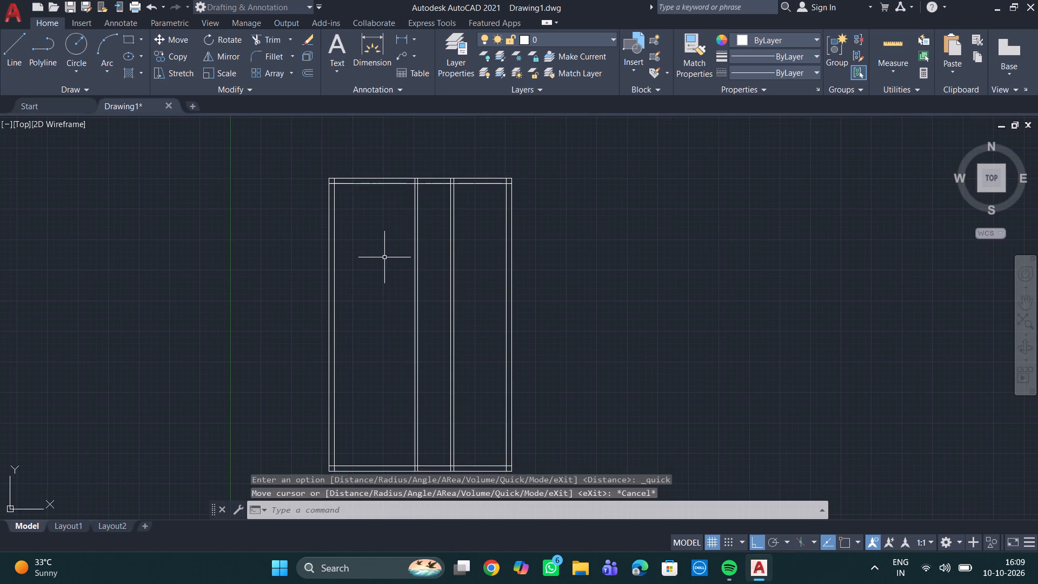
{"action": "key", "text": "Escape"}
{"action": "key", "text": "Escape"}
{"action": "key", "text": "Escape"}
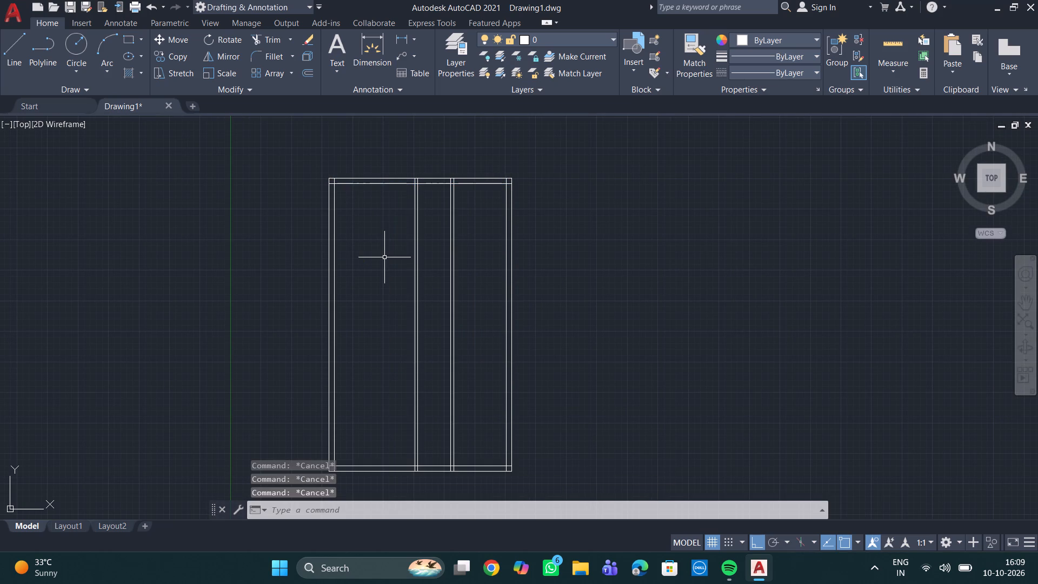
Offset the top wall's inner line 11' downward, and offset that new line 5" further down to form a horizontal partition wall.
{"action": "key", "text": "o"}
{"action": "key", "text": "Return"}
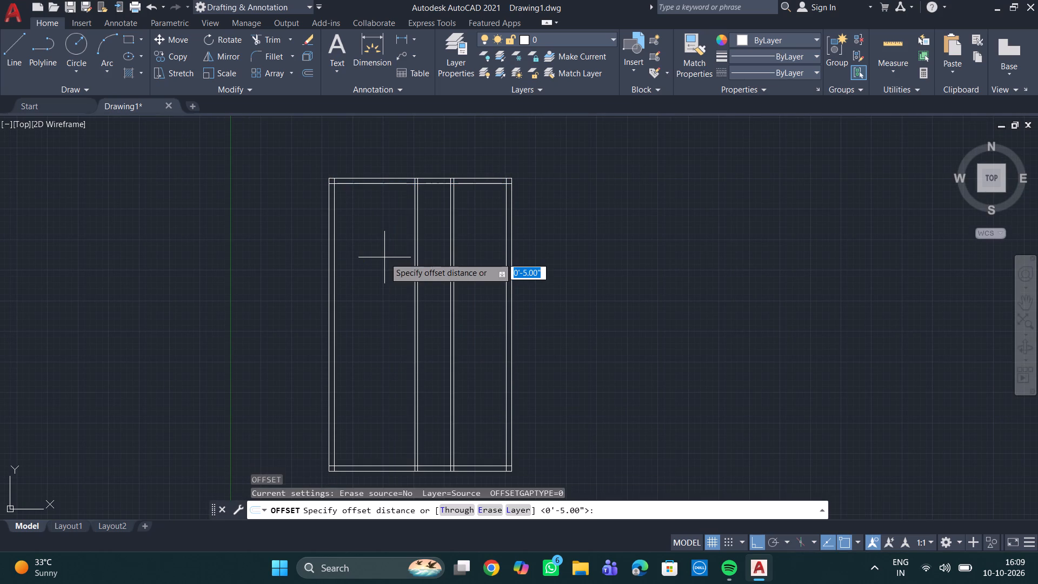
{"action": "scroll", "coordinate": [360, 187], "scroll_direction": "up", "scroll_amount": 2}
{"action": "scroll", "coordinate": [364, 189], "scroll_direction": "down", "scroll_amount": 1}
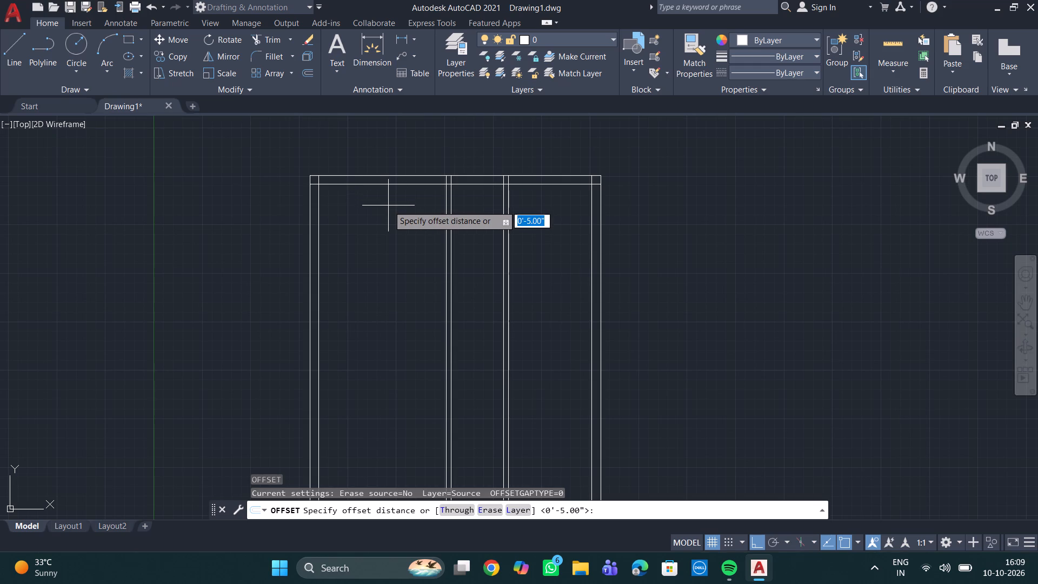
{"action": "type", "text": "11'"}
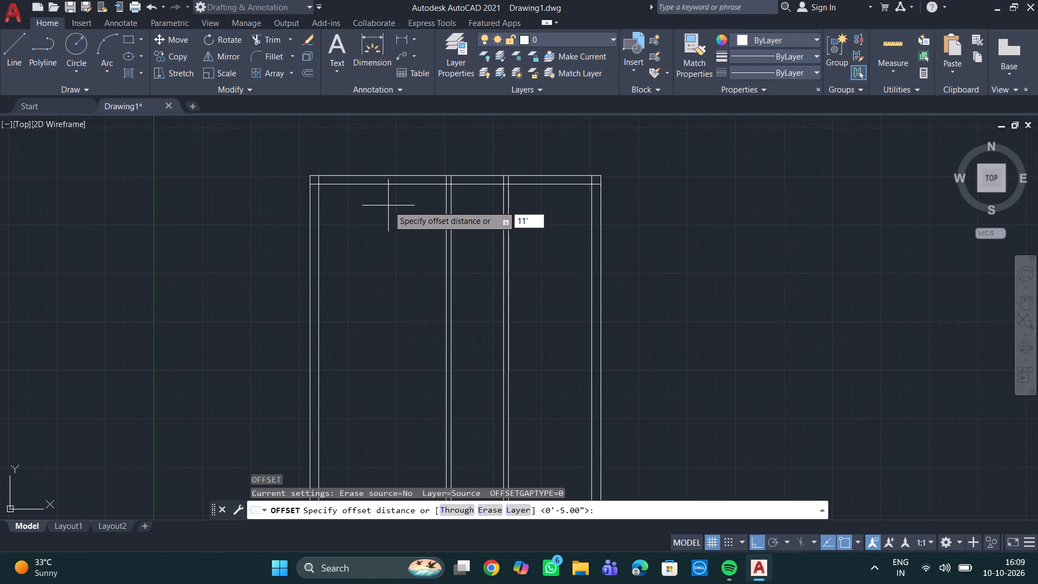
{"action": "key", "text": "Return"}
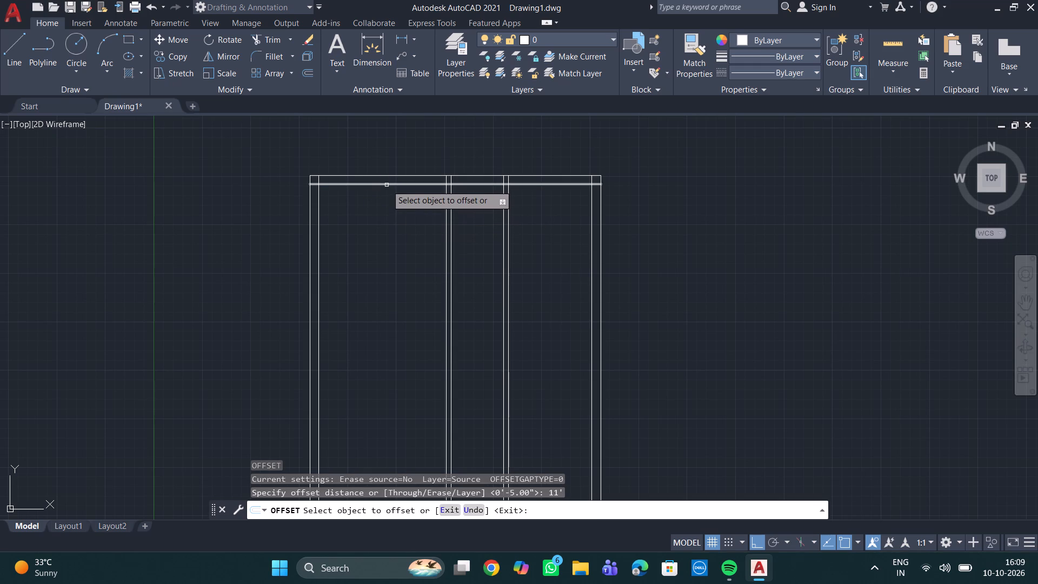
{"action": "left_click", "coordinate": [387, 185]}
{"action": "left_click", "coordinate": [367, 267]}
{"action": "scroll", "coordinate": [374, 276], "scroll_direction": "down", "scroll_amount": 3}
{"action": "middle_click", "coordinate": [352, 220]}
{"action": "middle_click_drag", "start_coordinate": [384, 294], "coordinate": [364, 268]}
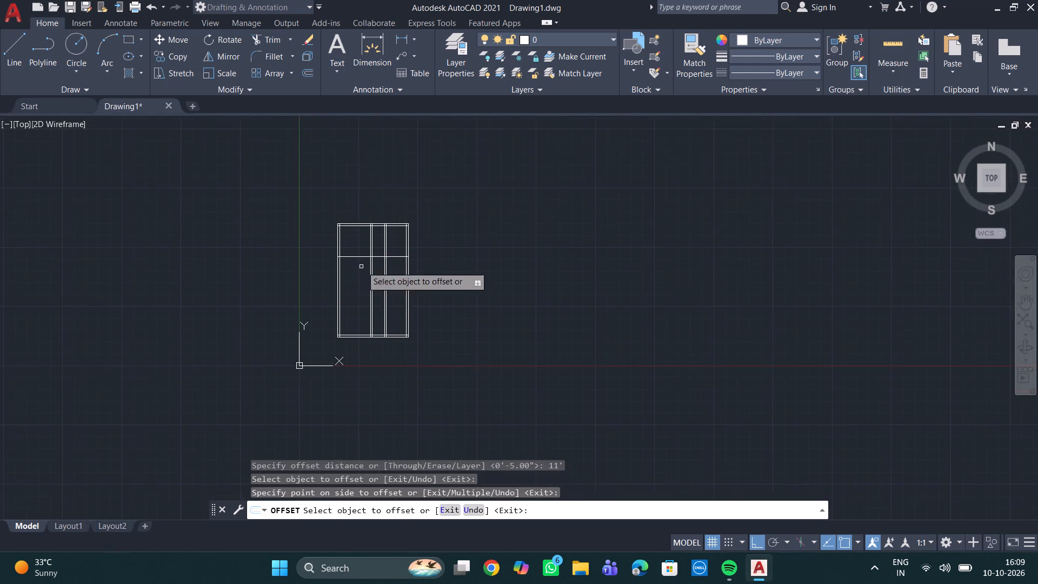
{"action": "scroll", "coordinate": [365, 265], "scroll_direction": "up", "scroll_amount": 3}
{"action": "left_click", "coordinate": [315, 235]}
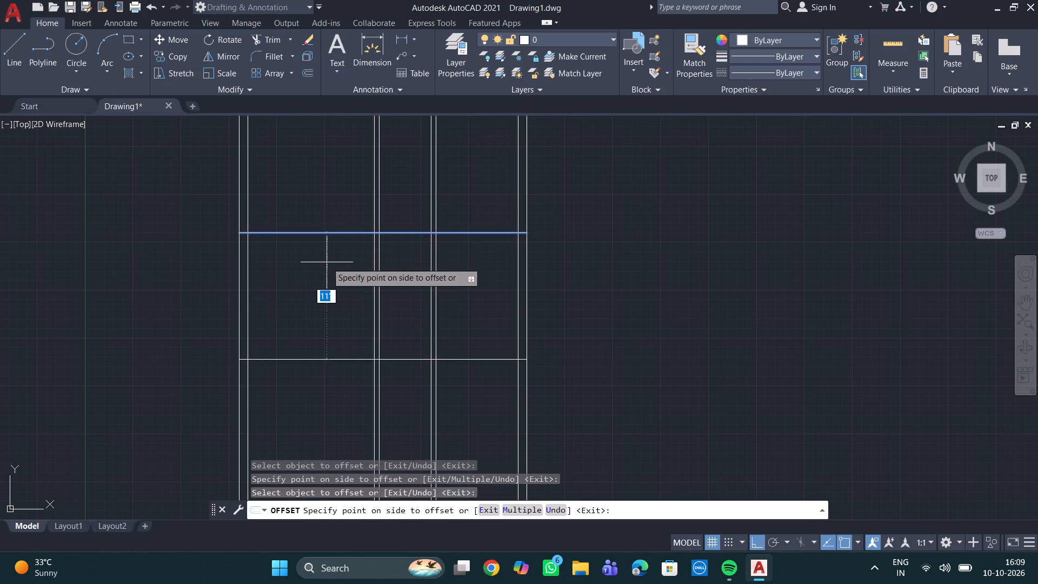
{"action": "key", "text": "BackSpace"}
{"action": "type", "text": "5\""}
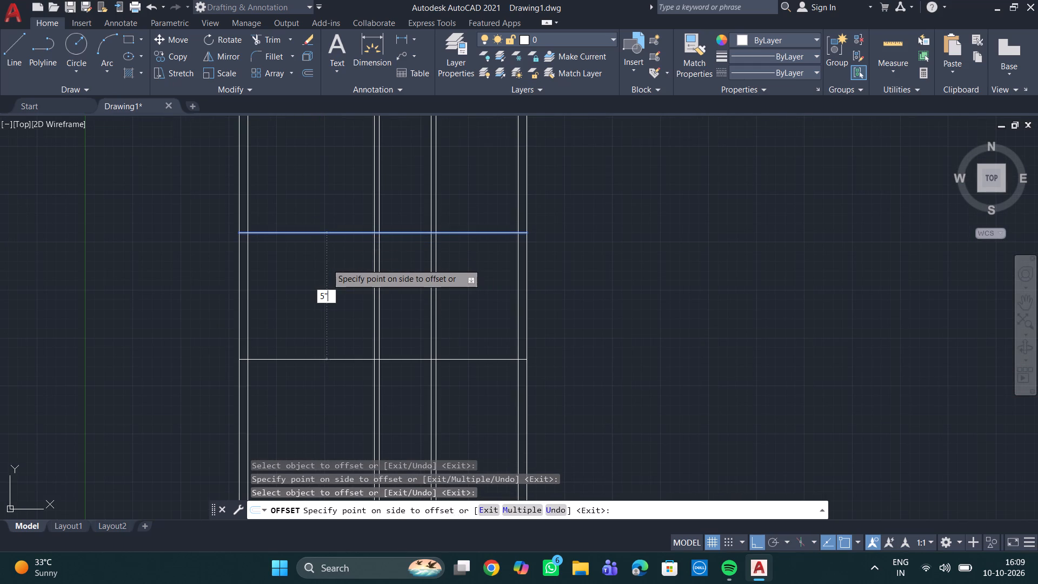
{"action": "key", "text": "Return"}
Add a second horizontal partition by offsetting the first one's lower line 14' downward, and that copy another 6".
{"action": "middle_click_drag", "start_coordinate": [327, 277], "coordinate": [305, 229]}
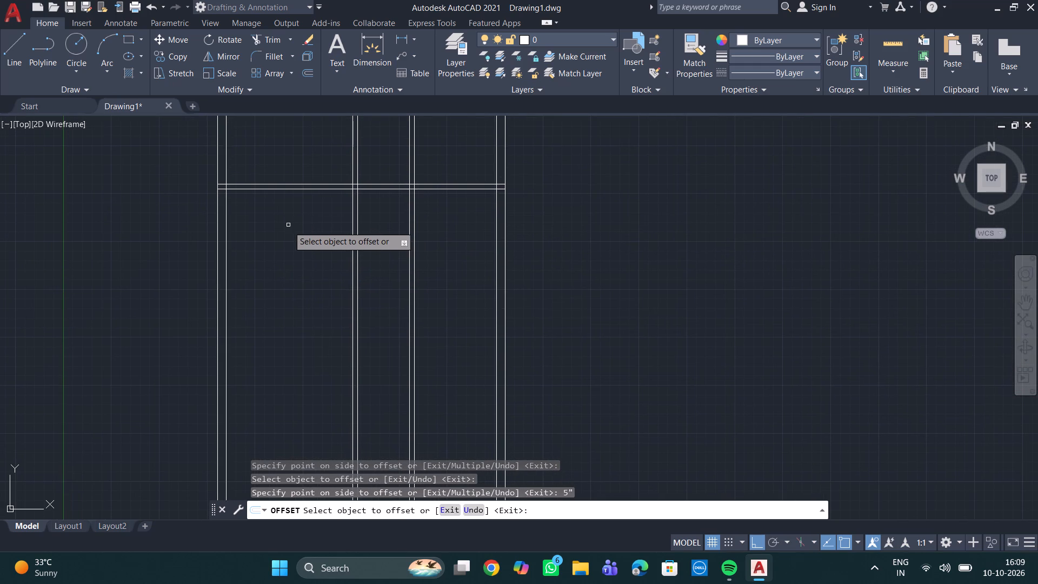
{"action": "left_click", "coordinate": [301, 189]}
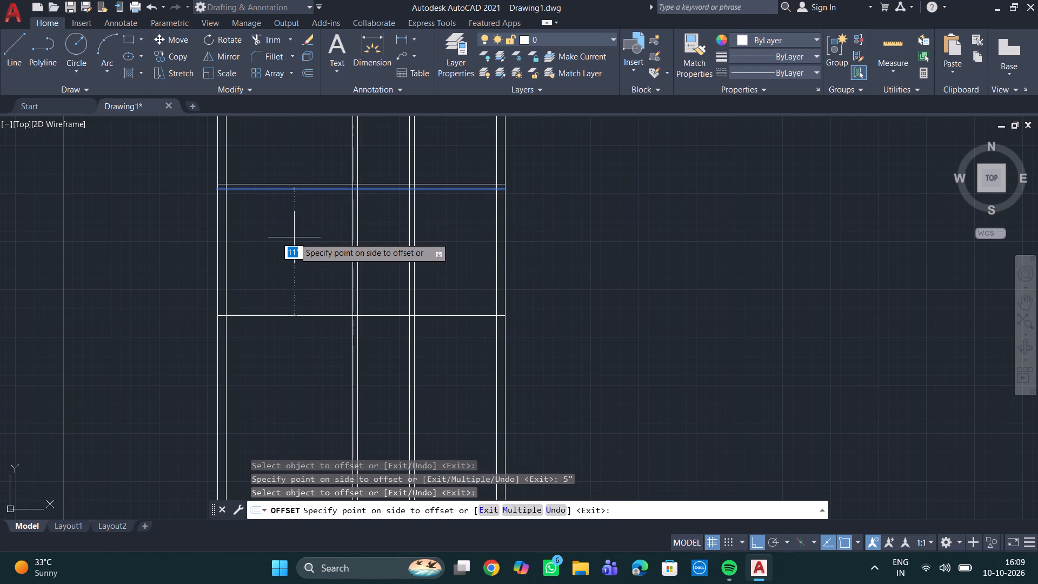
{"action": "key", "text": "BackSpace"}
{"action": "type", "text": "14"}
{"action": "key", "text": "apostrophe"}
{"action": "key", "text": "Return"}
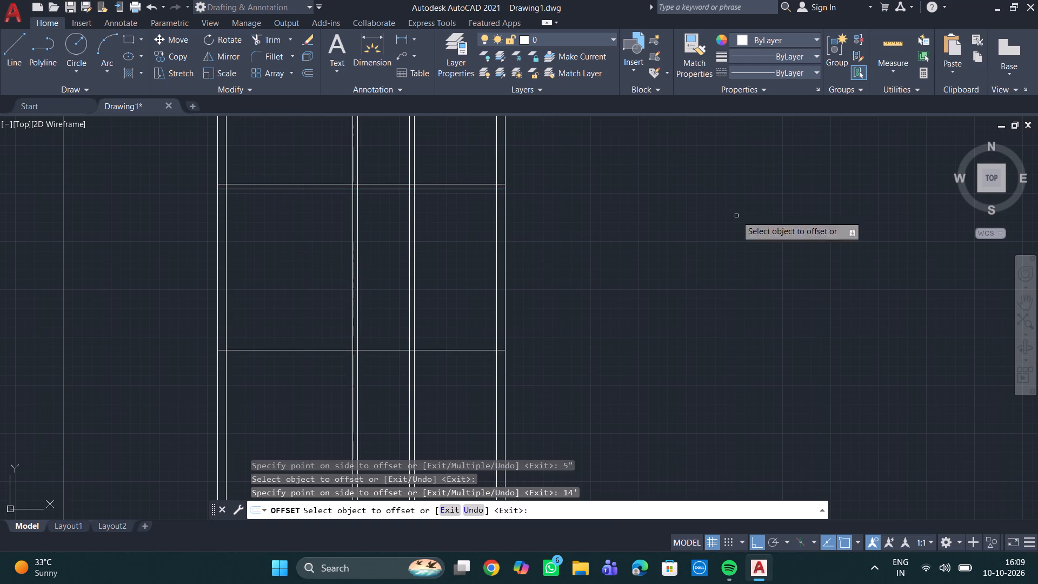
{"action": "scroll", "coordinate": [339, 276], "scroll_direction": "down", "scroll_amount": 3}
{"action": "middle_click_drag", "start_coordinate": [322, 276], "coordinate": [324, 195]}
{"action": "scroll", "coordinate": [327, 213], "scroll_direction": "up", "scroll_amount": 3}
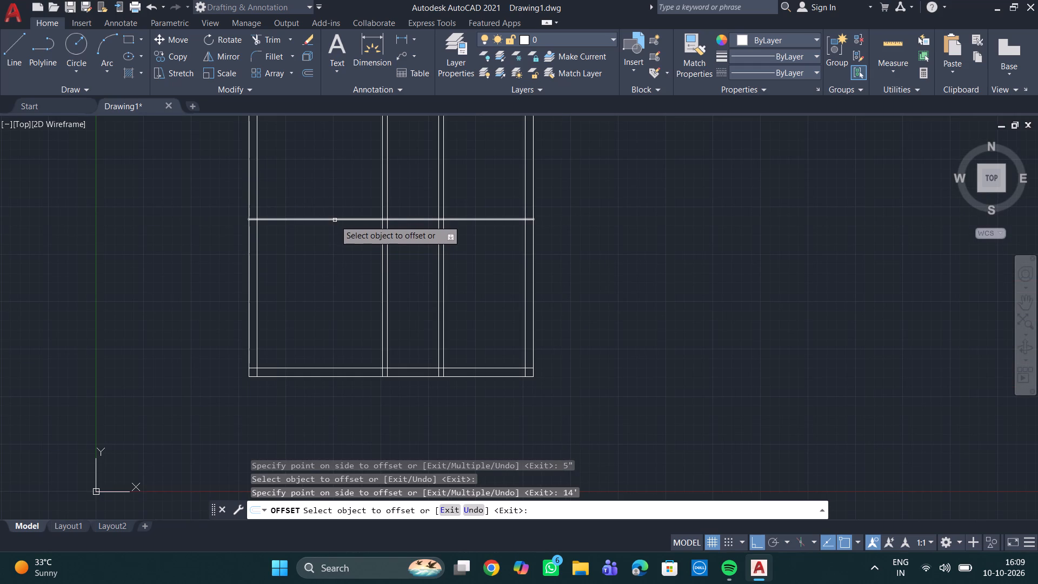
{"action": "left_click", "coordinate": [335, 220]}
{"action": "key", "text": "BackSpace"}
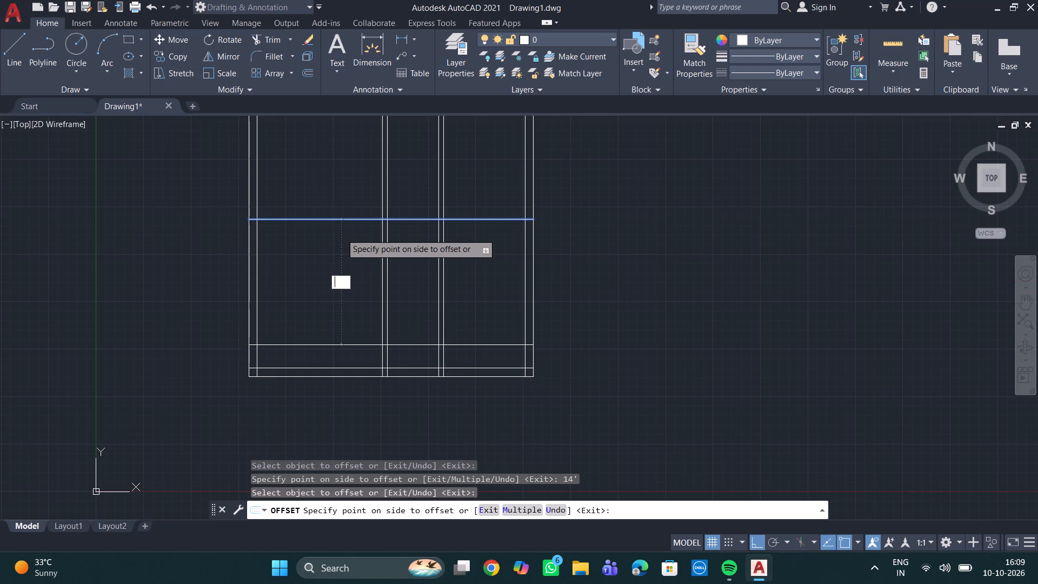
{"action": "key", "text": "6"}
{"action": "key", "text": "shift+quotedbl"}
{"action": "key", "text": "Return"}
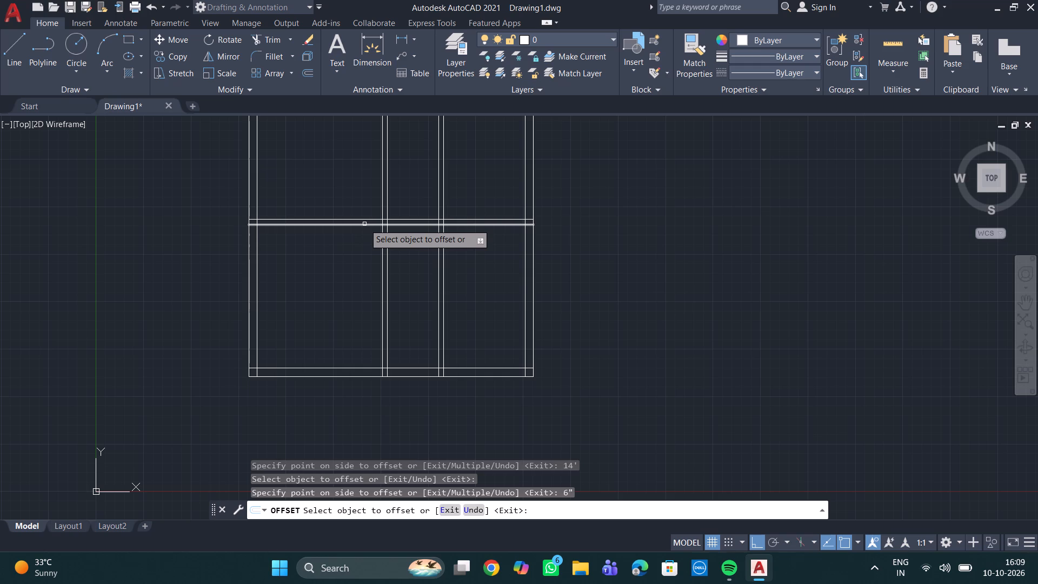
Measure the clear height of the bottom bay between the lower horizontal partition and the bottom wall with quick measure.
{"action": "left_click", "coordinate": [899, 44]}
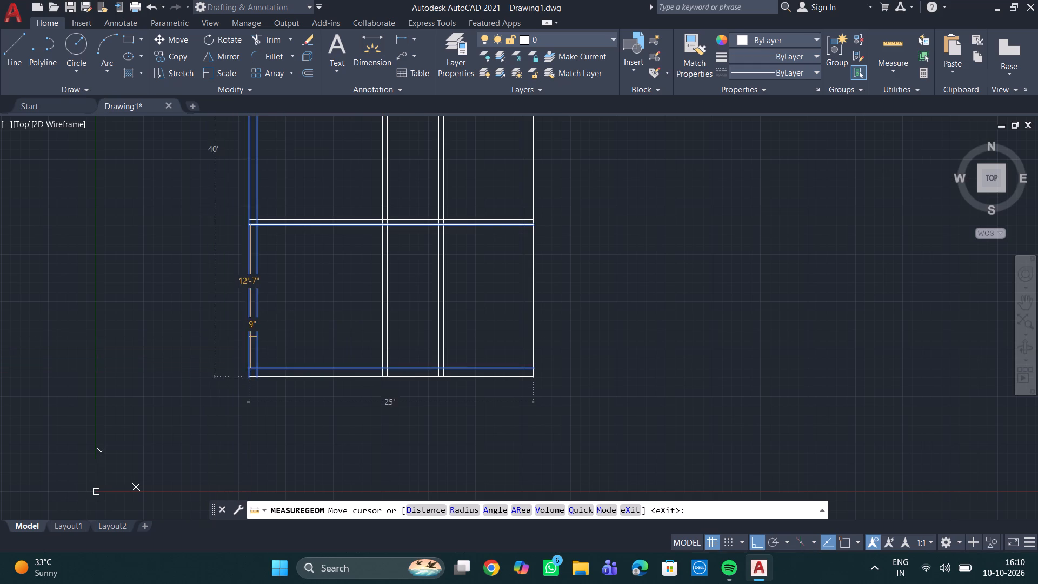
{"action": "scroll", "coordinate": [307, 312], "scroll_direction": "down", "scroll_amount": 2}
{"action": "middle_click_drag", "start_coordinate": [307, 312], "coordinate": [248, 310]}
{"action": "middle_click_drag", "start_coordinate": [264, 302], "coordinate": [287, 287]}
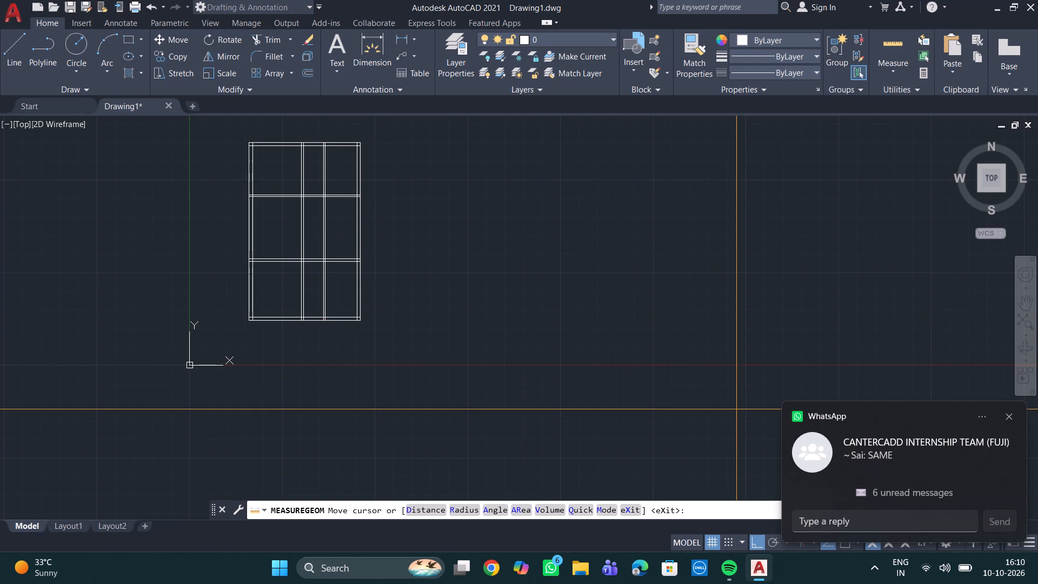
{"action": "left_click", "coordinate": [1010, 414]}
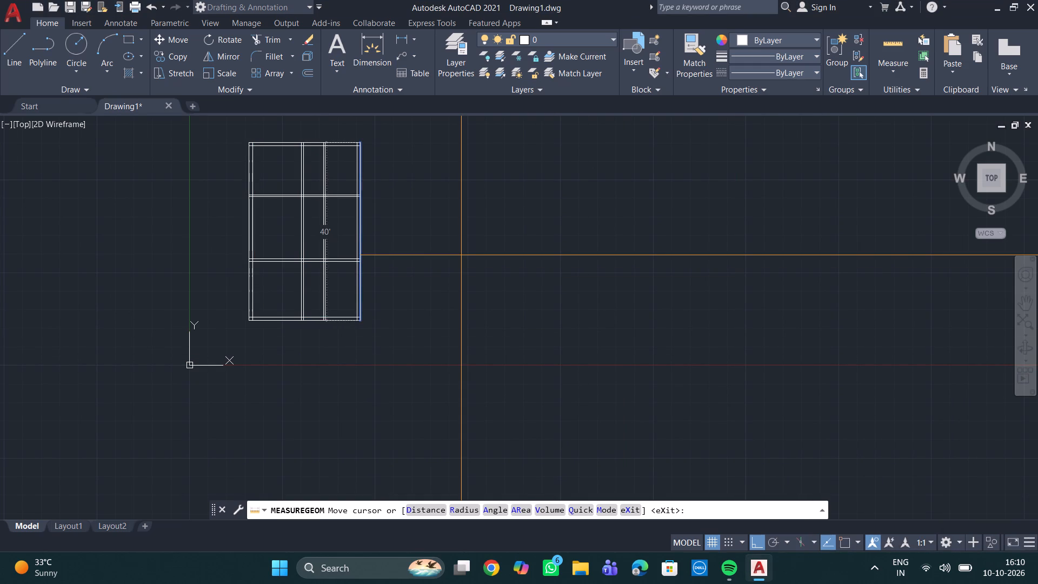
{"action": "key", "text": "Escape"}
{"action": "key", "text": "Escape"}
{"action": "key", "text": "Escape"}
{"action": "key", "text": "Escape"}
{"action": "key", "text": "Escape"}
{"action": "key", "text": "Escape"}
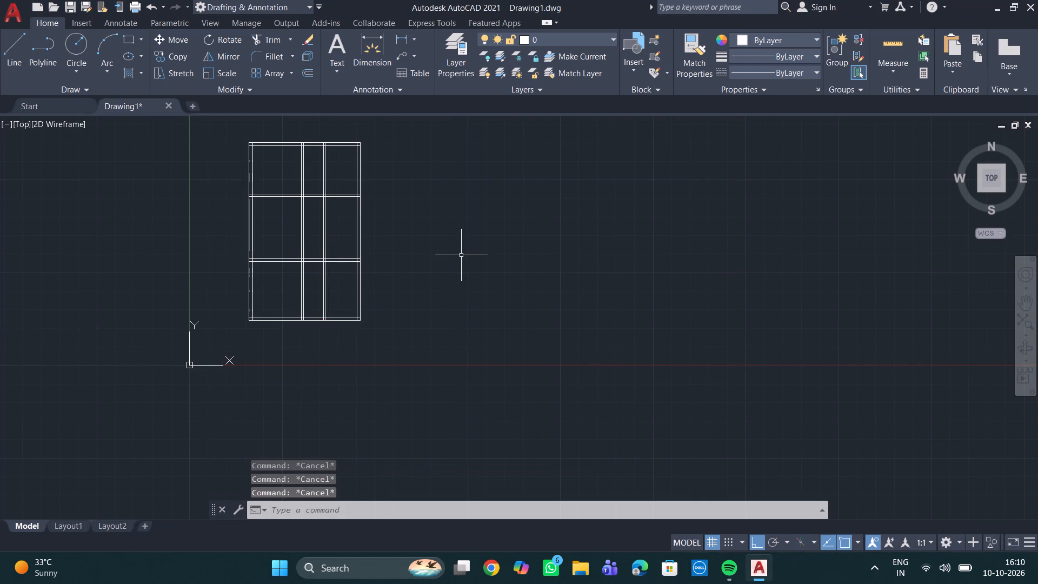
Examine the wall and partition grid across the whole plan, including the bay between the second vertical partition and the right wall.
{"action": "middle_click_drag", "start_coordinate": [390, 174], "coordinate": [344, 195]}
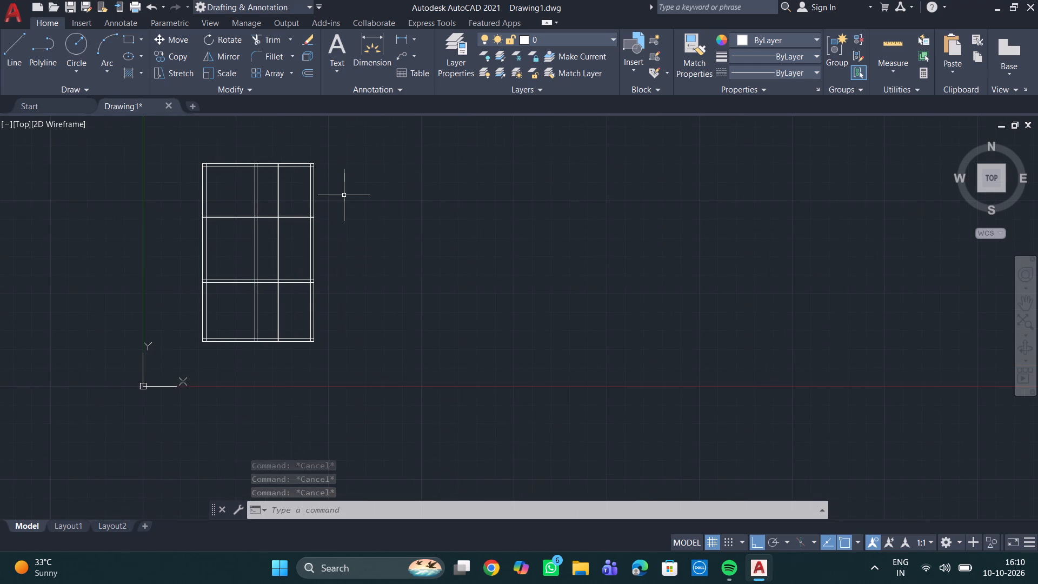
{"action": "scroll", "coordinate": [330, 205], "scroll_direction": "up", "scroll_amount": 1}
{"action": "scroll", "coordinate": [330, 205], "scroll_direction": "down", "scroll_amount": 1}
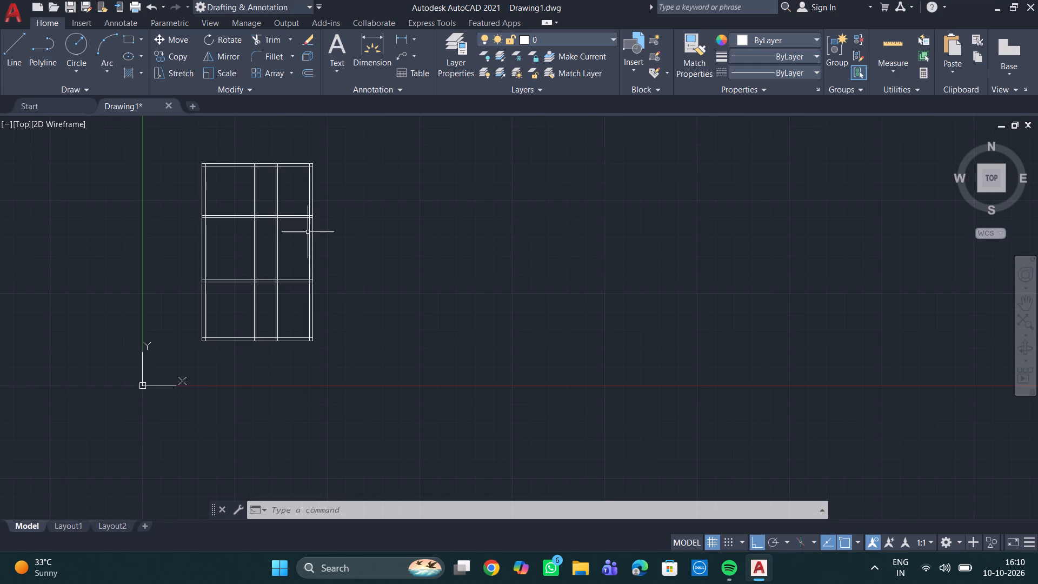
{"action": "scroll", "coordinate": [310, 226], "scroll_direction": "down", "scroll_amount": 1}
{"action": "middle_click_drag", "start_coordinate": [331, 218], "coordinate": [405, 218]}
{"action": "middle_click_drag", "start_coordinate": [345, 258], "coordinate": [375, 256]}
{"action": "scroll", "coordinate": [378, 250], "scroll_direction": "up", "scroll_amount": 1}
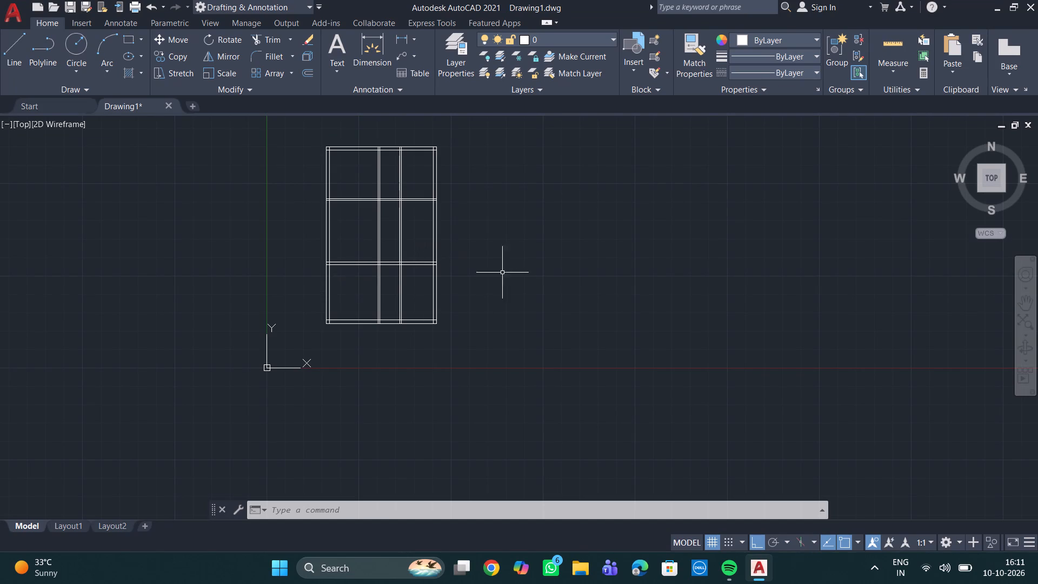
{"action": "scroll", "coordinate": [412, 214], "scroll_direction": "up", "scroll_amount": 2}
{"action": "scroll", "coordinate": [415, 214], "scroll_direction": "down", "scroll_amount": 2}
{"action": "middle_click_drag", "start_coordinate": [420, 219], "coordinate": [391, 180]}
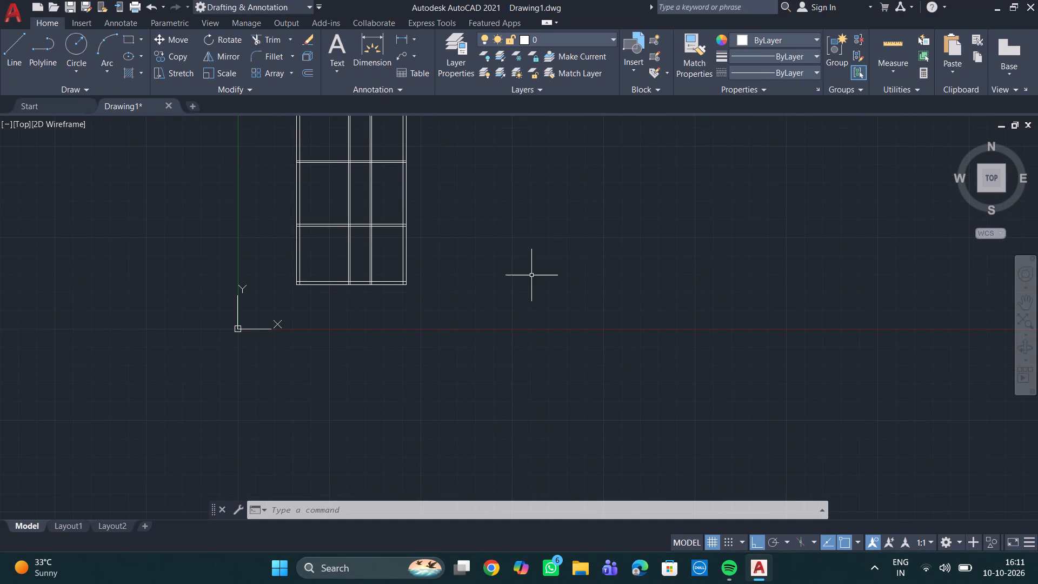
{"action": "middle_click_drag", "start_coordinate": [356, 238], "coordinate": [369, 289]}
{"action": "scroll", "coordinate": [374, 256], "scroll_direction": "up", "scroll_amount": 2}
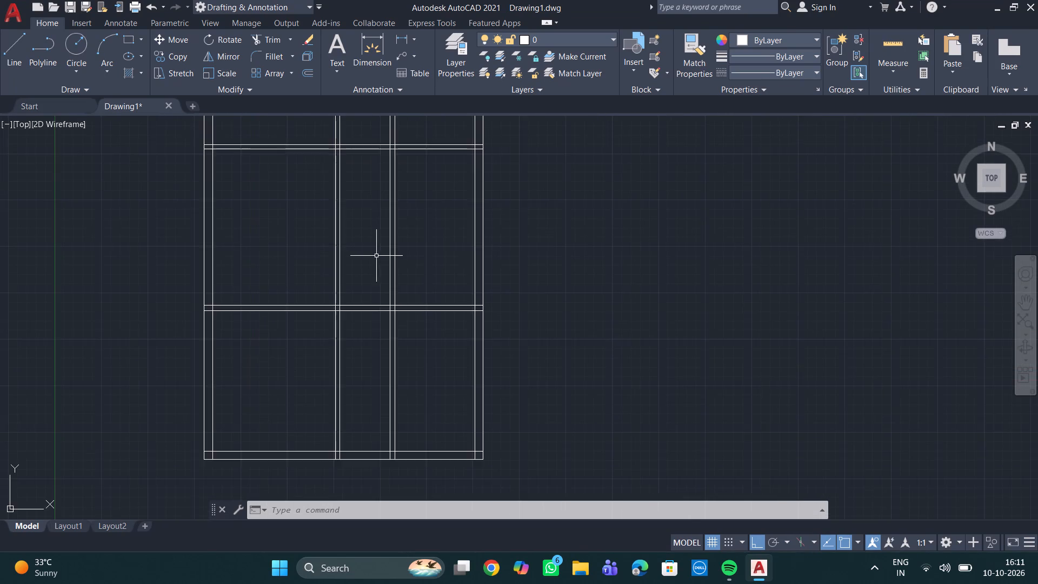
{"action": "scroll", "coordinate": [384, 261], "scroll_direction": "down", "scroll_amount": 3}
{"action": "middle_click_drag", "start_coordinate": [385, 269], "coordinate": [389, 287]}
{"action": "scroll", "coordinate": [392, 286], "scroll_direction": "up", "scroll_amount": 1}
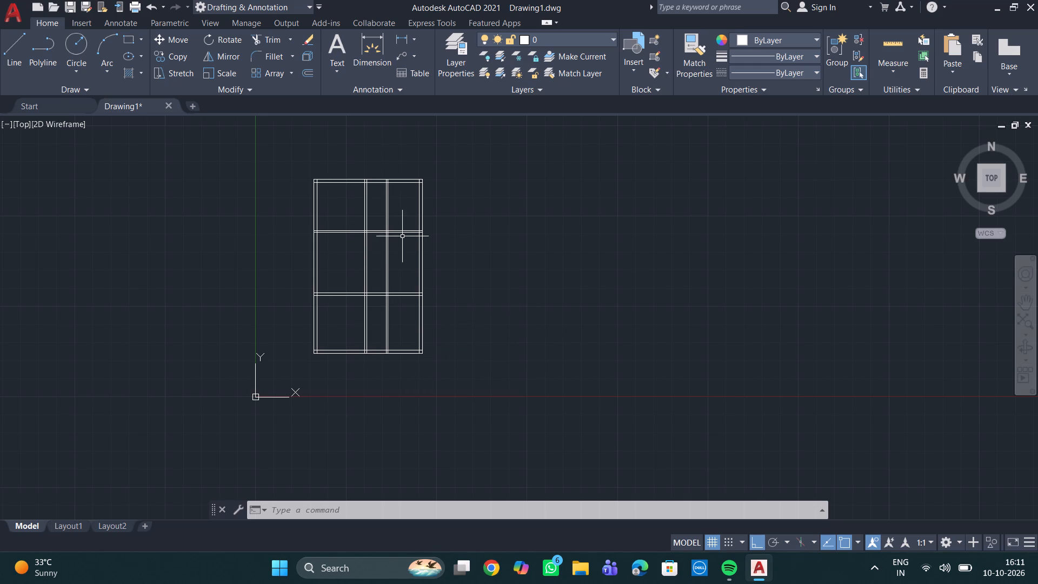
{"action": "scroll", "coordinate": [404, 236], "scroll_direction": "up", "scroll_amount": 1}
{"action": "middle_click_drag", "start_coordinate": [406, 236], "coordinate": [385, 267]}
{"action": "middle_click_drag", "start_coordinate": [398, 237], "coordinate": [406, 284]}
{"action": "scroll", "coordinate": [390, 256], "scroll_direction": "up", "scroll_amount": 1}
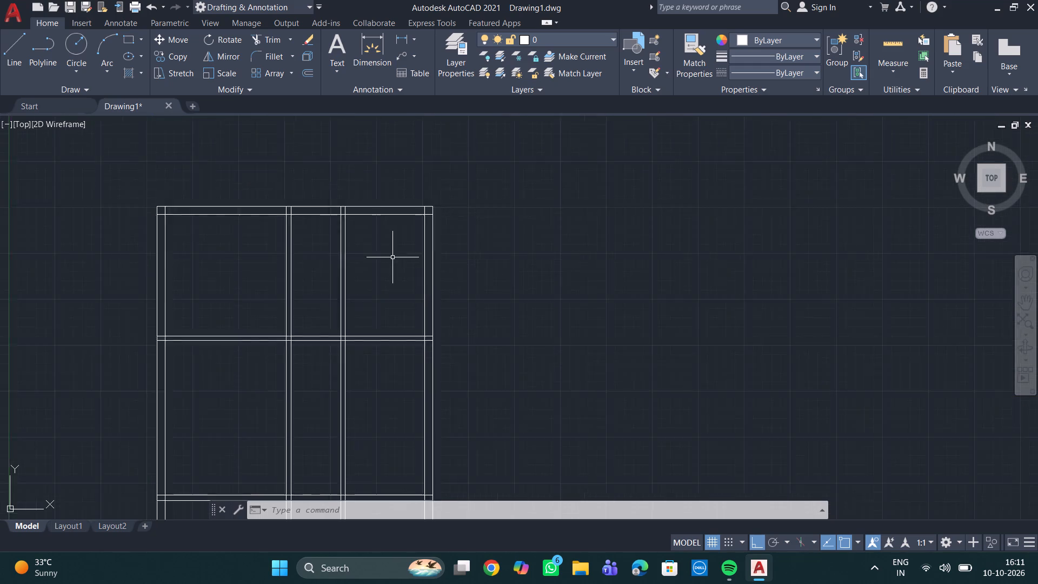
{"action": "scroll", "coordinate": [392, 257], "scroll_direction": "up", "scroll_amount": 1}
{"action": "scroll", "coordinate": [401, 276], "scroll_direction": "down", "scroll_amount": 3}
{"action": "middle_click_drag", "start_coordinate": [384, 276], "coordinate": [449, 263]}
{"action": "scroll", "coordinate": [453, 263], "scroll_direction": "up", "scroll_amount": 1}
Offset the second vertical partition's right line 10' to the right, and offset that new line 9" further to form a new right wall.
{"action": "key", "text": "o"}
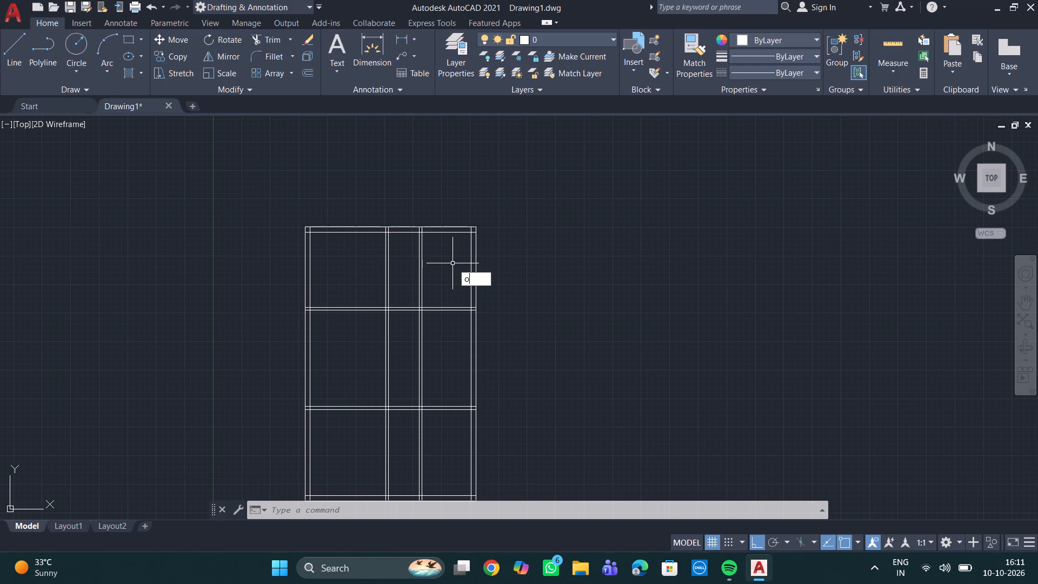
{"action": "key", "text": "Return"}
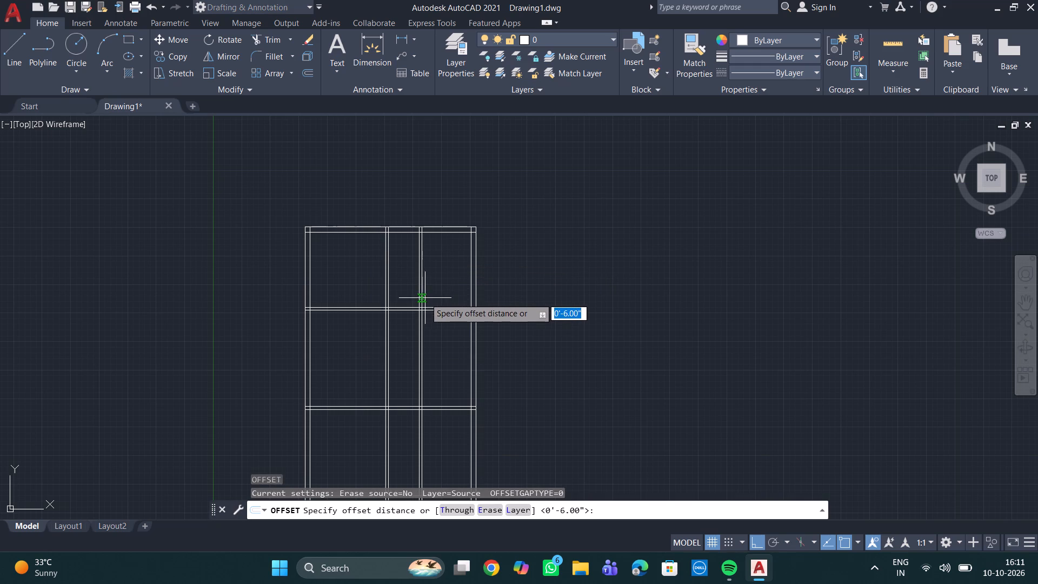
{"action": "scroll", "coordinate": [423, 280], "scroll_direction": "up", "scroll_amount": 2}
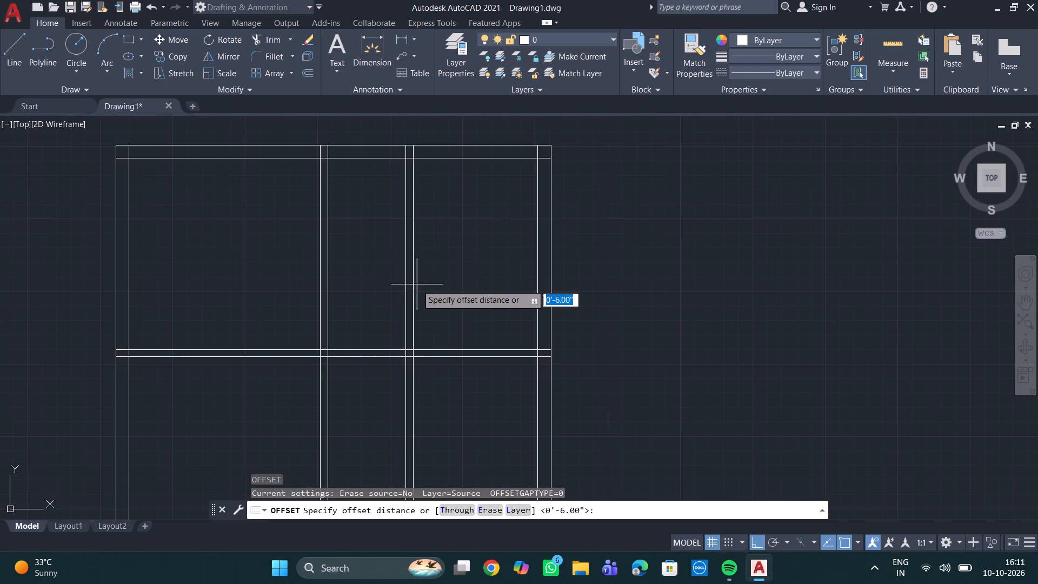
{"action": "type", "text": "10'"}
{"action": "key", "text": "Return"}
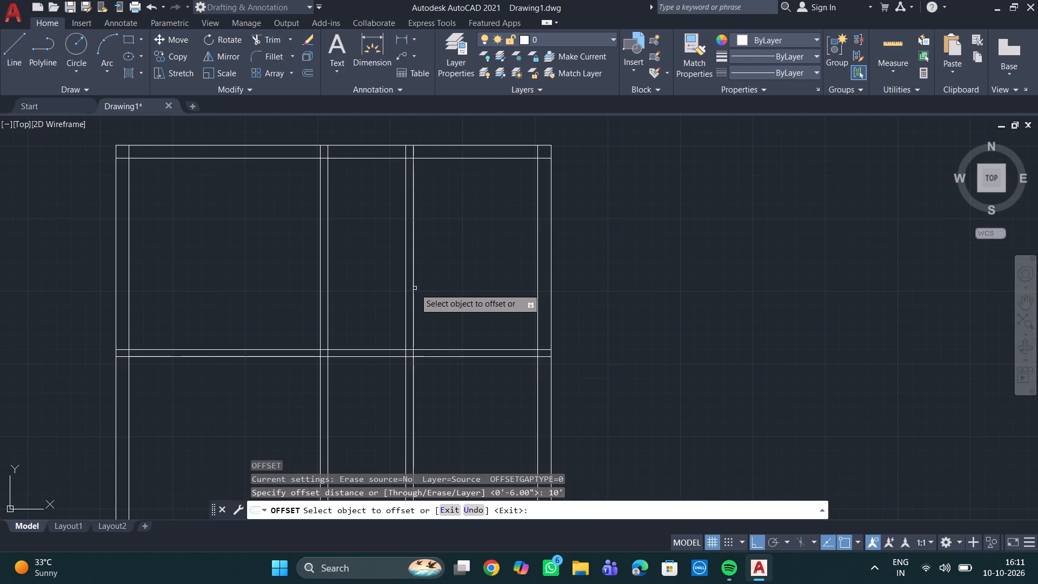
{"action": "left_click", "coordinate": [414, 289]}
{"action": "left_click", "coordinate": [583, 271]}
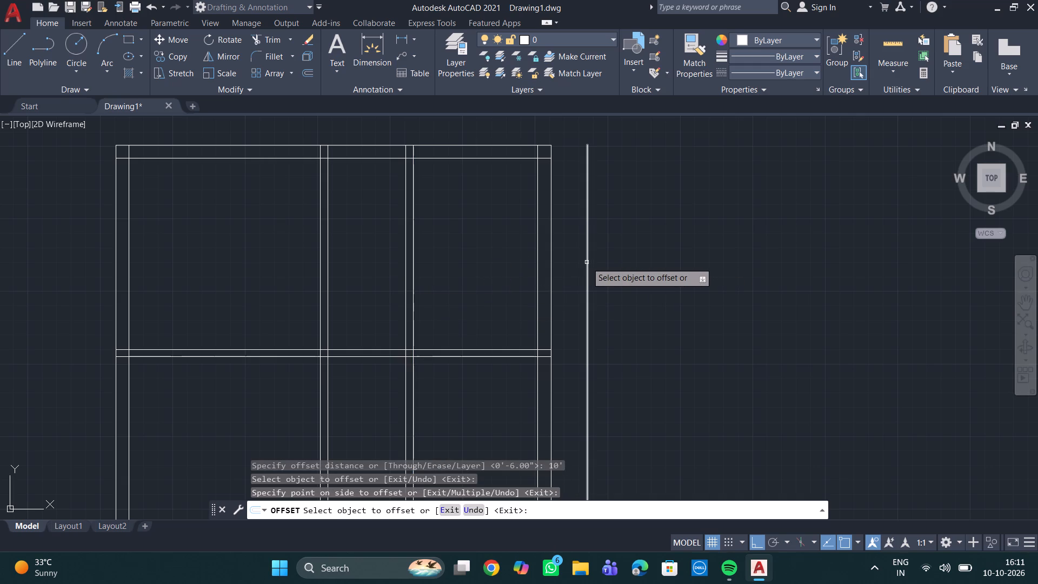
{"action": "left_click", "coordinate": [587, 262]}
{"action": "key", "text": "BackSpace"}
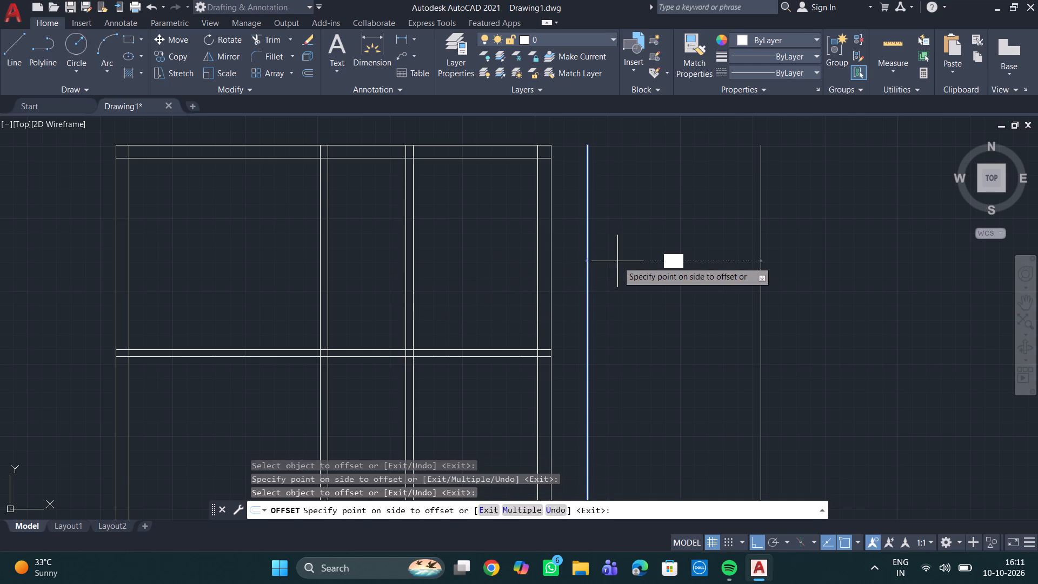
{"action": "type", "text": "9\""}
{"action": "key", "text": "Return"}
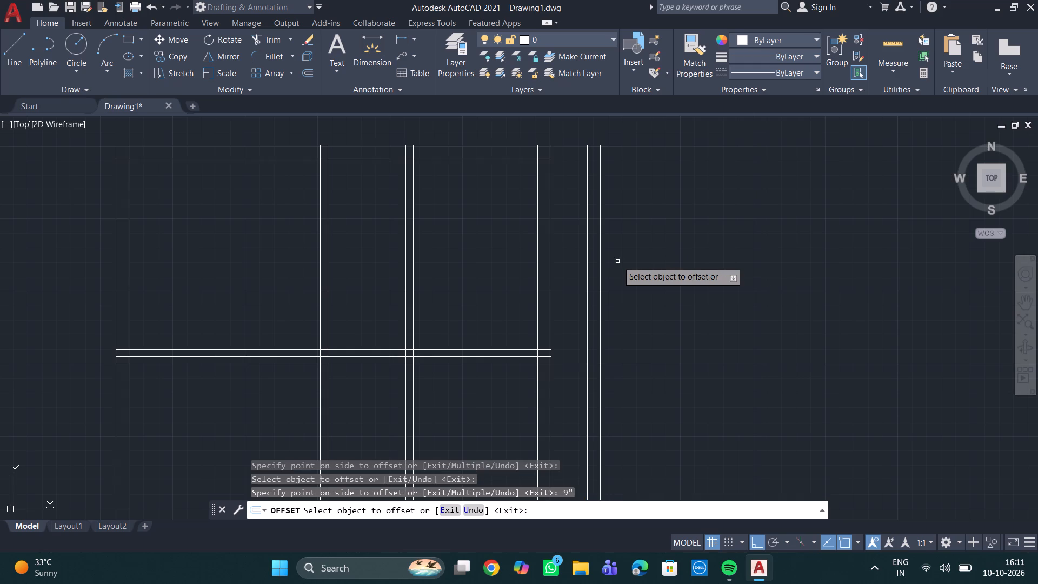
{"action": "scroll", "coordinate": [658, 272], "scroll_direction": "down", "scroll_amount": 1}
{"action": "middle_click_drag", "start_coordinate": [656, 273], "coordinate": [597, 227]}
{"action": "middle_click_drag", "start_coordinate": [579, 325], "coordinate": [576, 315]}
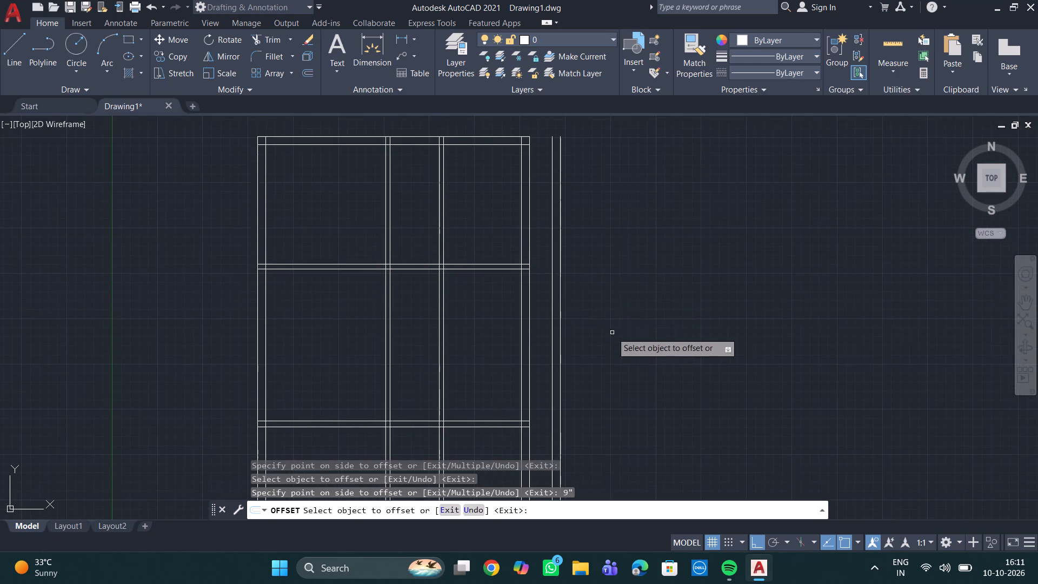
{"action": "key", "text": "Escape"}
{"action": "key", "text": "Escape"}
{"action": "key", "text": "Escape"}
{"action": "key", "text": "Escape"}
{"action": "key", "text": "Escape"}
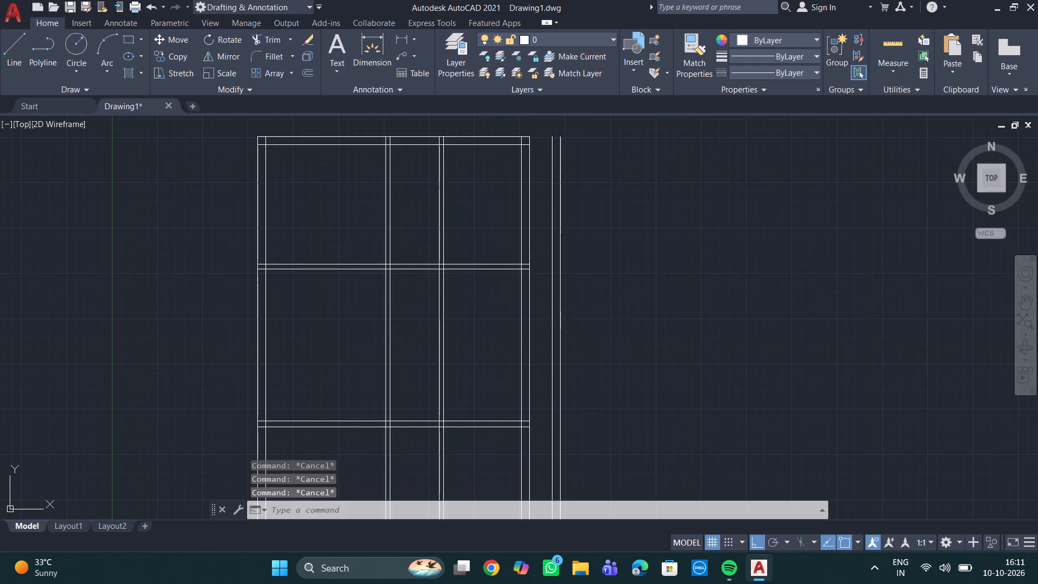
{"action": "key", "text": "Escape"}
{"action": "key", "text": "Escape"}
Extend both lines of the top wall to the outer line of the new right wall.
{"action": "type", "text": "ex"}
{"action": "key", "text": "Return"}
{"action": "left_click", "coordinate": [469, 135]}
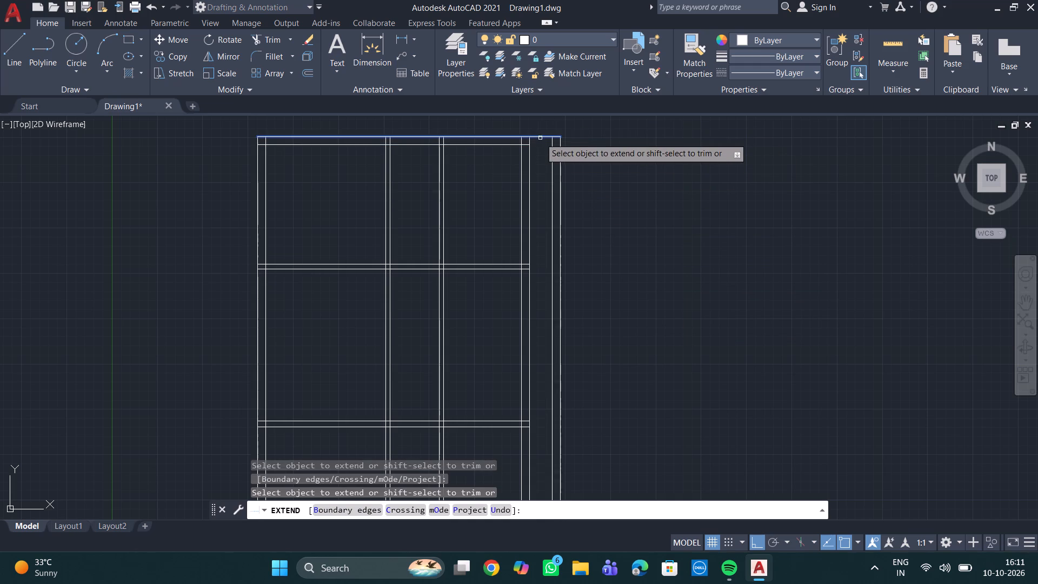
{"action": "left_click", "coordinate": [540, 138]}
{"action": "left_click", "coordinate": [501, 145]}
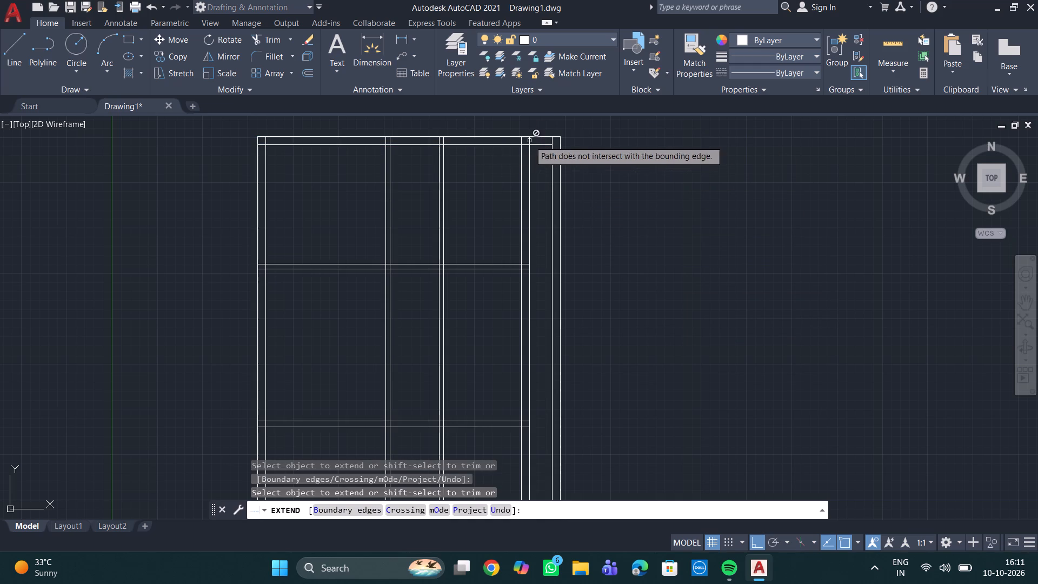
{"action": "left_click", "coordinate": [536, 144]}
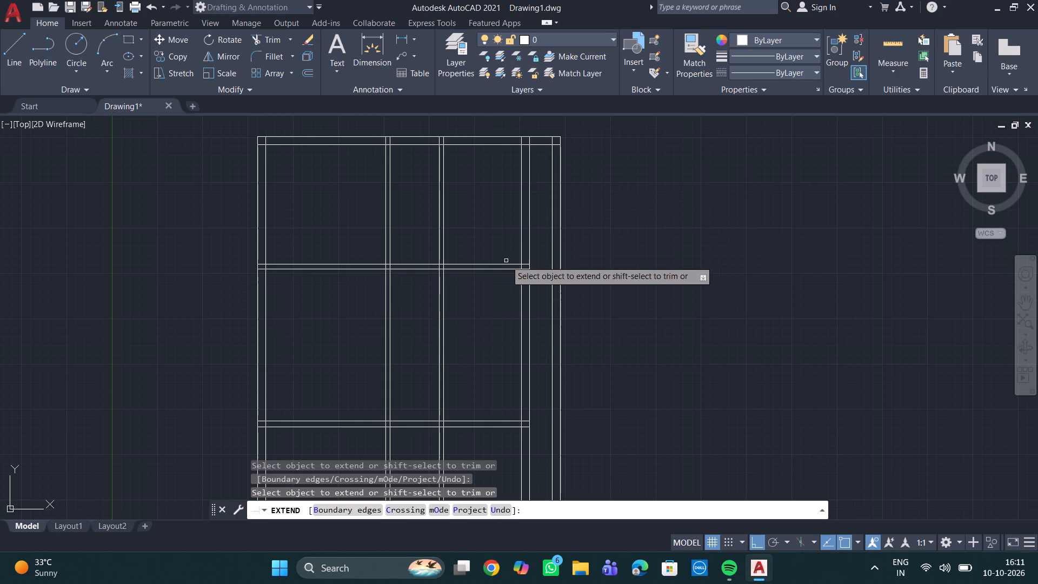
Extend both lines of the two horizontal partitions to the inner line of the new right wall.
{"action": "left_click", "coordinate": [506, 263]}
{"action": "left_click", "coordinate": [504, 269]}
{"action": "middle_click_drag", "start_coordinate": [503, 308], "coordinate": [501, 307]}
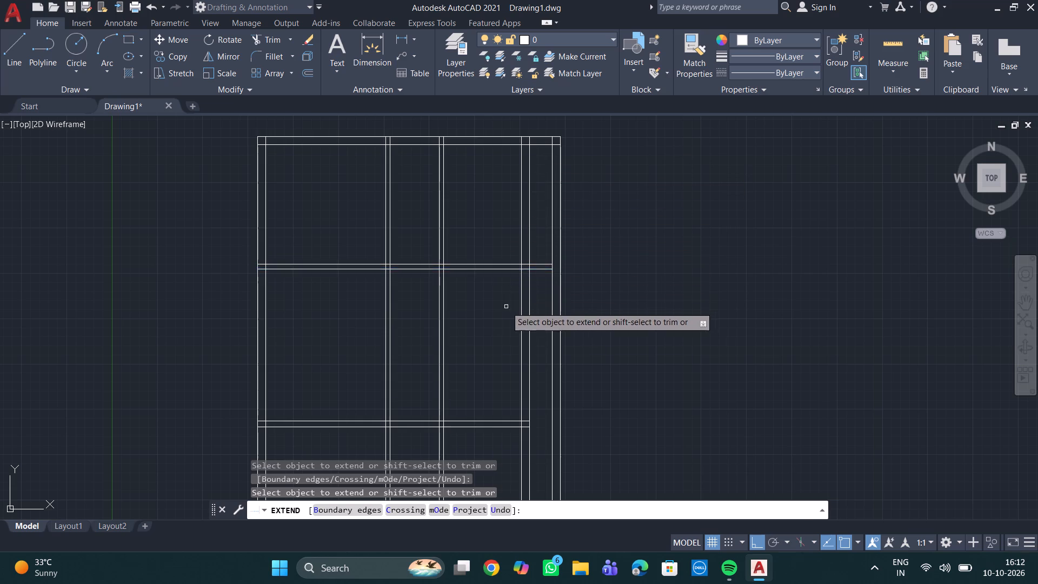
{"action": "middle_click_drag", "start_coordinate": [501, 307], "coordinate": [484, 271]}
{"action": "scroll", "coordinate": [483, 230], "scroll_direction": "up", "scroll_amount": 2}
{"action": "scroll", "coordinate": [485, 258], "scroll_direction": "down", "scroll_amount": 3}
{"action": "middle_click_drag", "start_coordinate": [450, 306], "coordinate": [449, 225]}
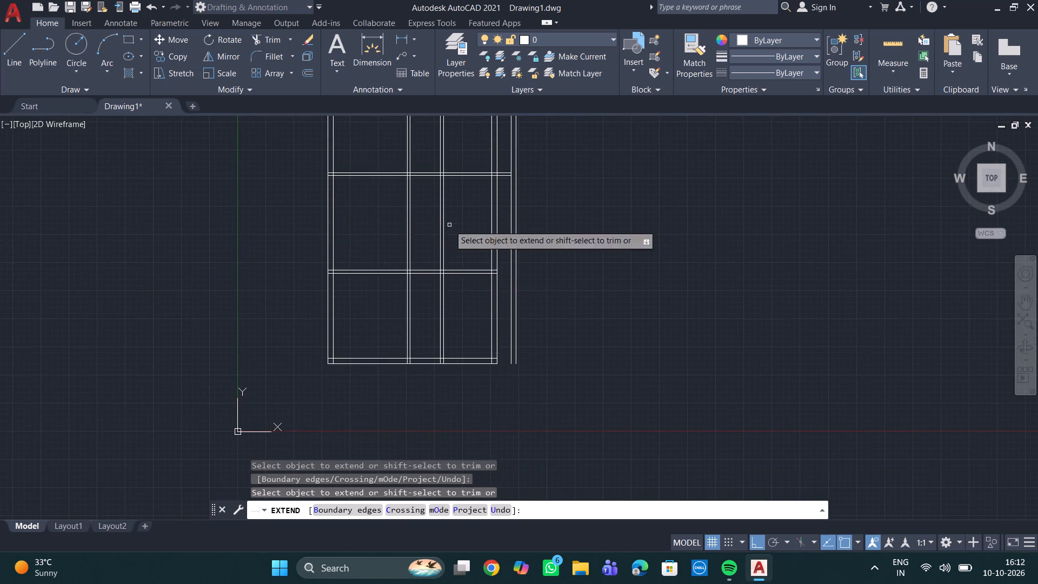
{"action": "scroll", "coordinate": [478, 273], "scroll_direction": "up", "scroll_amount": 2}
{"action": "left_click", "coordinate": [476, 267]}
{"action": "left_click", "coordinate": [470, 277]}
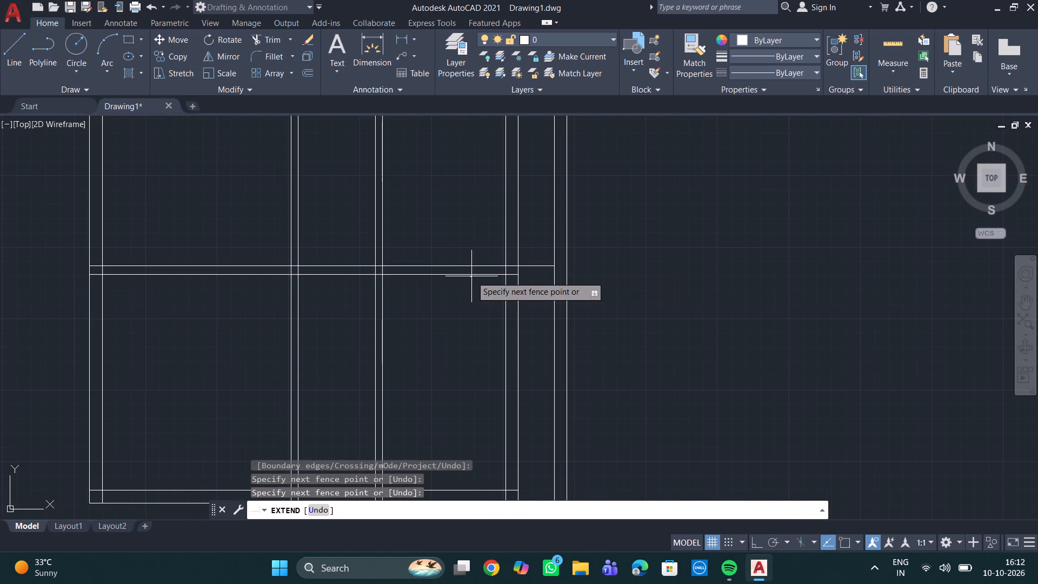
{"action": "left_click", "coordinate": [477, 275]}
Extend both lines of the bottom wall to the outer line of the new right wall.
{"action": "scroll", "coordinate": [482, 314], "scroll_direction": "down", "scroll_amount": 1}
{"action": "middle_click_drag", "start_coordinate": [481, 315], "coordinate": [461, 236]}
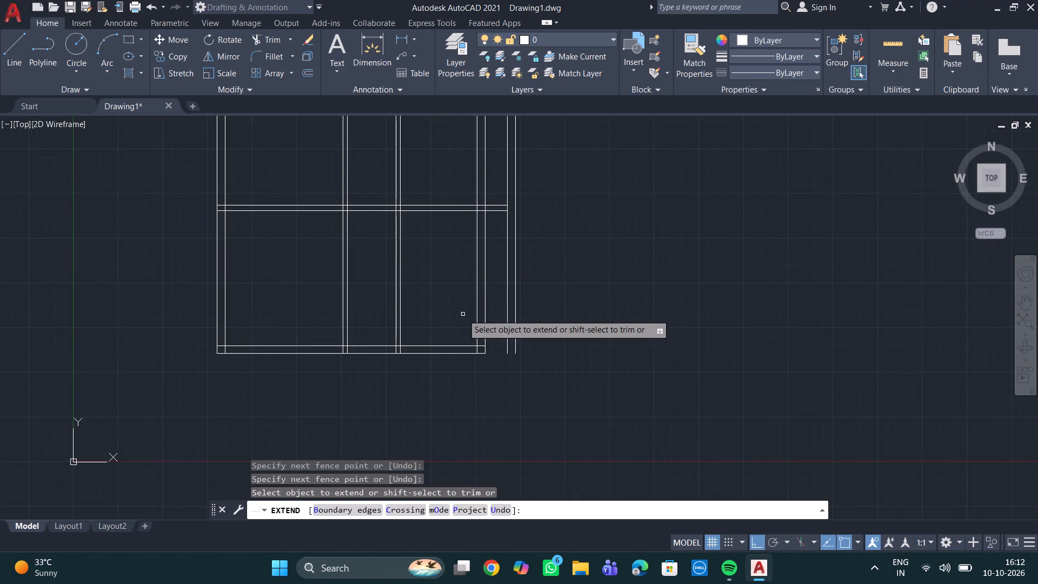
{"action": "scroll", "coordinate": [450, 352], "scroll_direction": "up", "scroll_amount": 2}
{"action": "left_click", "coordinate": [455, 339]}
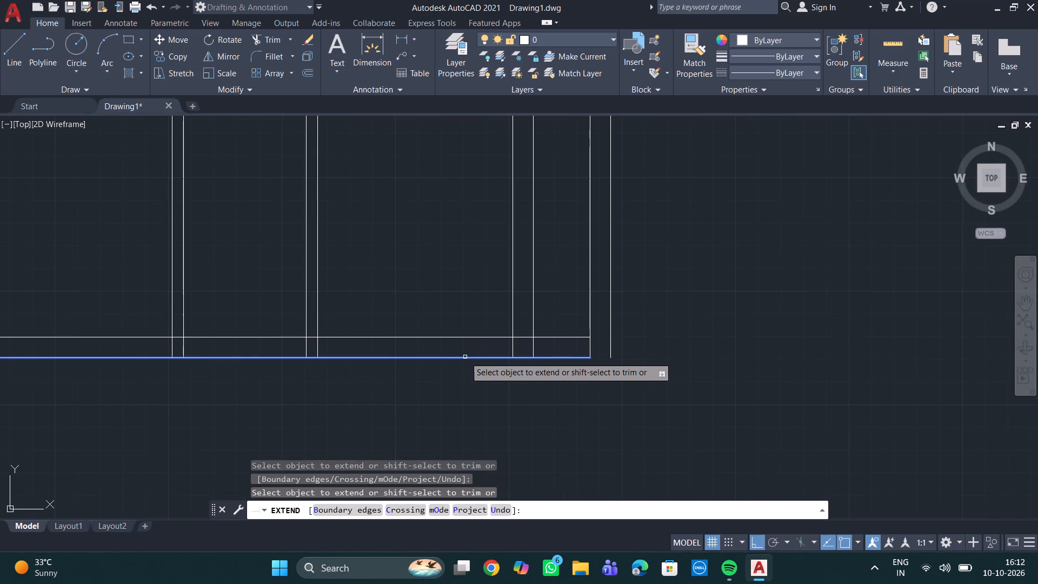
{"action": "left_click", "coordinate": [465, 357]}
{"action": "left_click", "coordinate": [469, 357]}
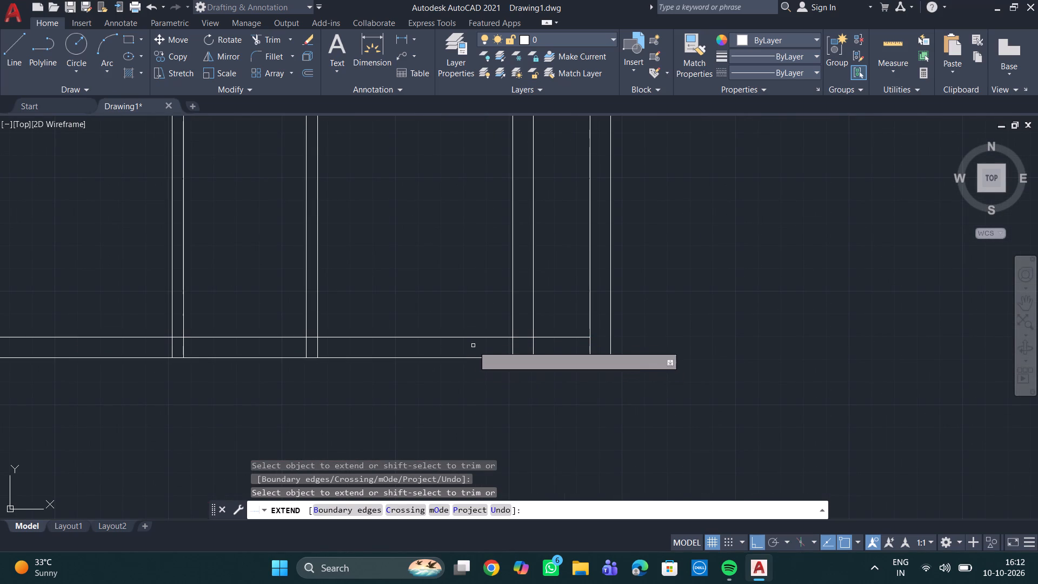
{"action": "left_click", "coordinate": [471, 337]}
{"action": "scroll", "coordinate": [436, 259], "scroll_direction": "down", "scroll_amount": 2}
{"action": "middle_click_drag", "start_coordinate": [436, 250], "coordinate": [517, 335]}
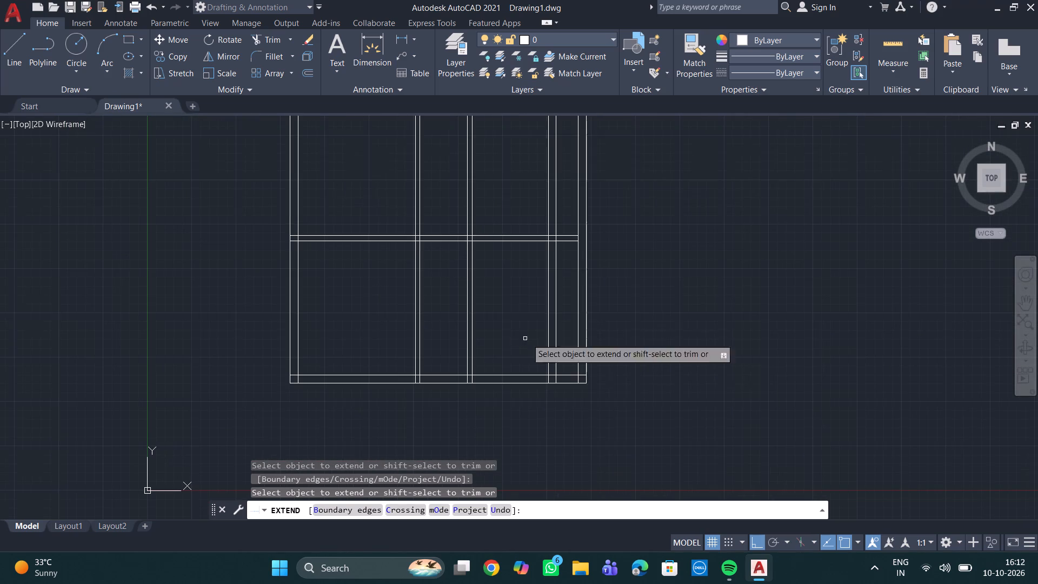
{"action": "middle_click_drag", "start_coordinate": [464, 280], "coordinate": [545, 371]}
{"action": "key", "text": "Escape"}
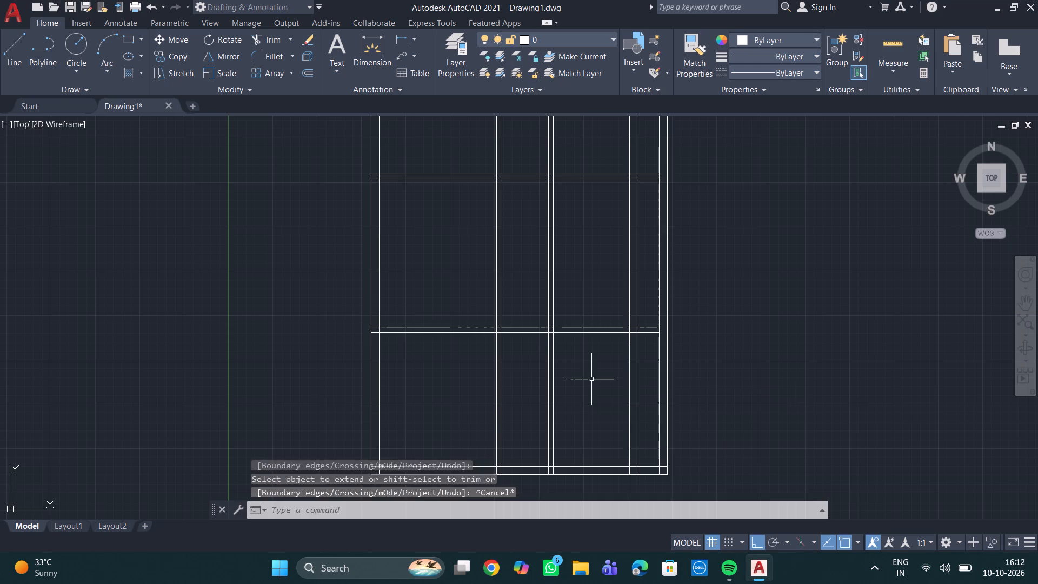
{"action": "key", "text": "Escape"}
{"action": "key", "text": "Escape"}
{"action": "key", "text": "Escape"}
{"action": "key", "text": "Escape"}
Delete the two vertical lines of the old right wall inside the new one.
{"action": "scroll", "coordinate": [575, 351], "scroll_direction": "down", "scroll_amount": 3}
{"action": "middle_click_drag", "start_coordinate": [589, 347], "coordinate": [590, 350]}
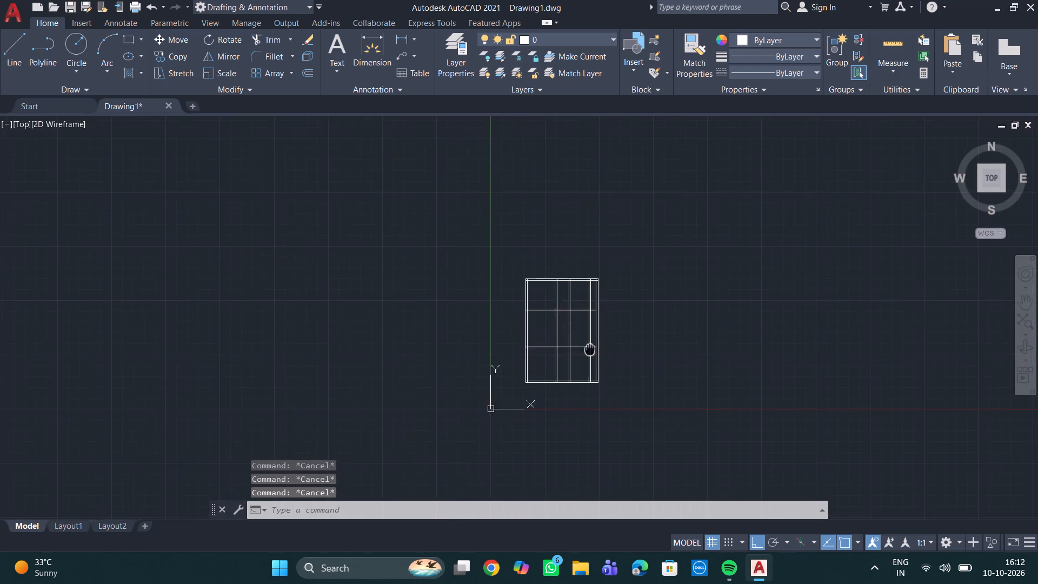
{"action": "middle_click_drag", "start_coordinate": [590, 350], "coordinate": [578, 397]}
{"action": "scroll", "coordinate": [574, 396], "scroll_direction": "up", "scroll_amount": 3}
{"action": "left_click", "coordinate": [590, 368]}
{"action": "left_click", "coordinate": [581, 368]}
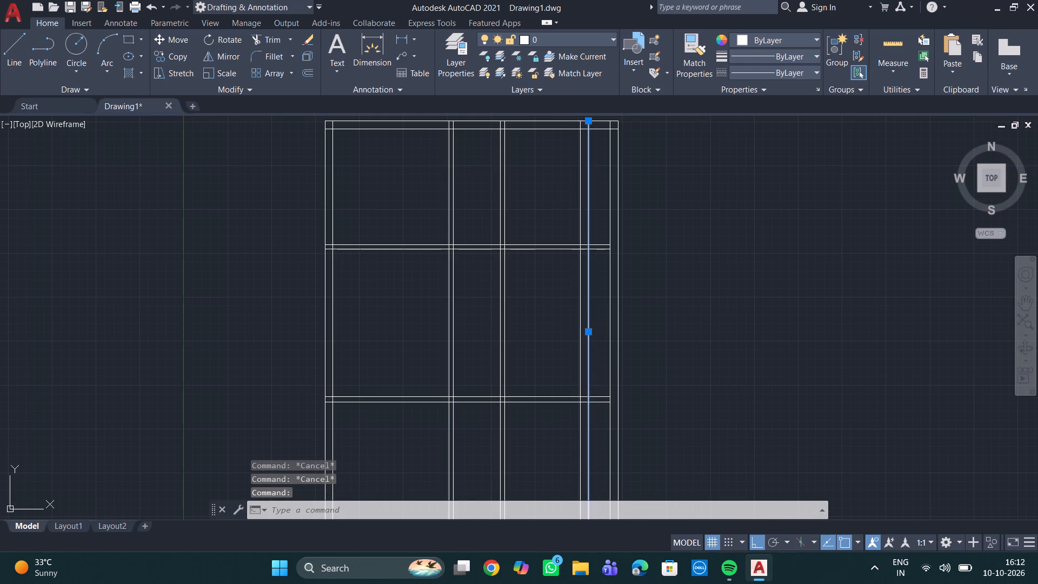
{"action": "key", "text": "Delete"}
{"action": "scroll", "coordinate": [557, 365], "scroll_direction": "down", "scroll_amount": 3}
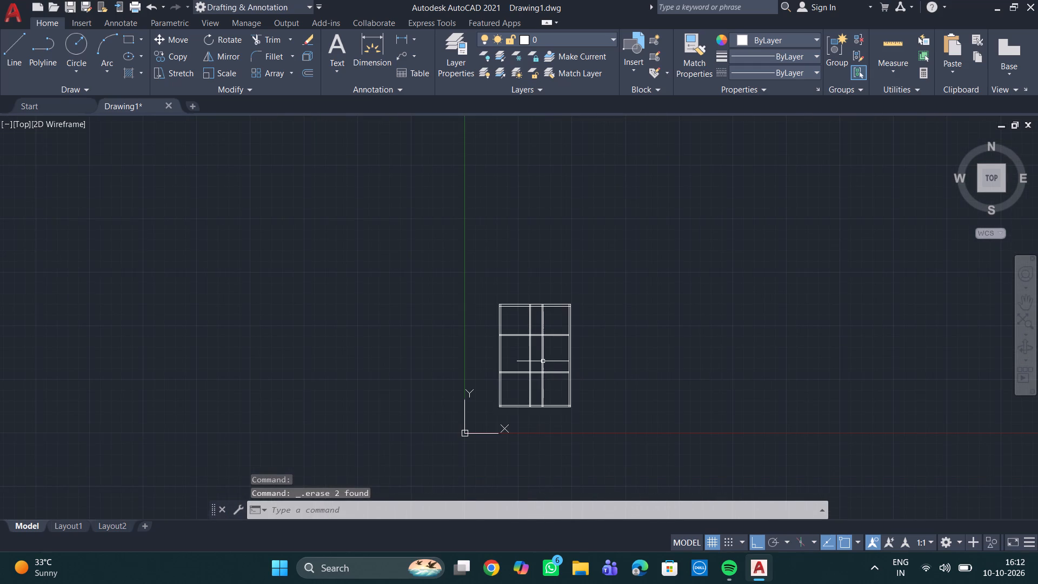
Look over the widened floor plan and the partition layout around the right bay.
{"action": "middle_click_drag", "start_coordinate": [534, 357], "coordinate": [541, 300]}
{"action": "scroll", "coordinate": [541, 300], "scroll_direction": "up", "scroll_amount": 3}
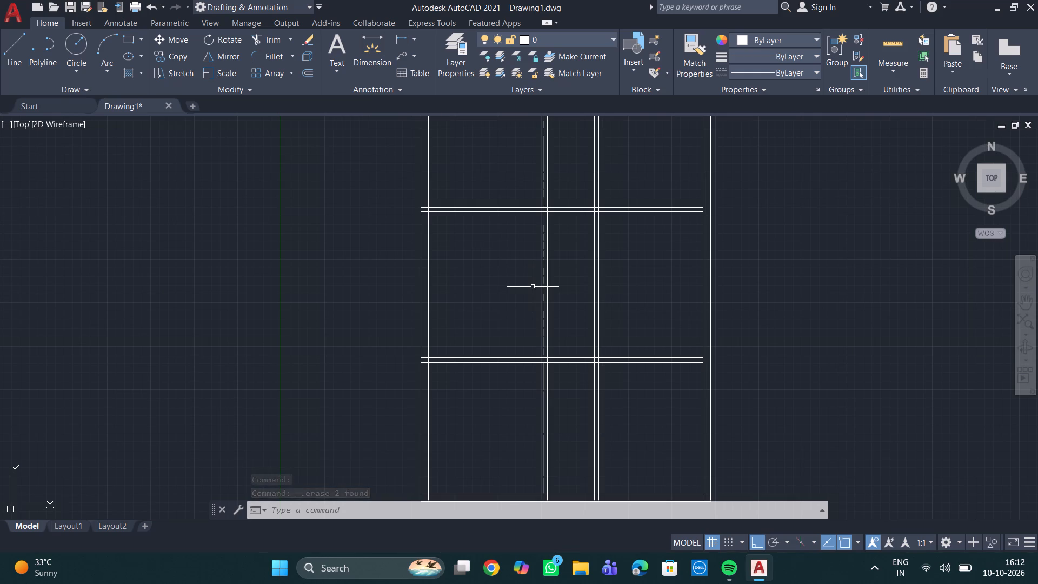
{"action": "middle_click_drag", "start_coordinate": [498, 343], "coordinate": [509, 240]}
{"action": "scroll", "coordinate": [509, 249], "scroll_direction": "down", "scroll_amount": 2}
{"action": "middle_click_drag", "start_coordinate": [510, 270], "coordinate": [493, 306]}
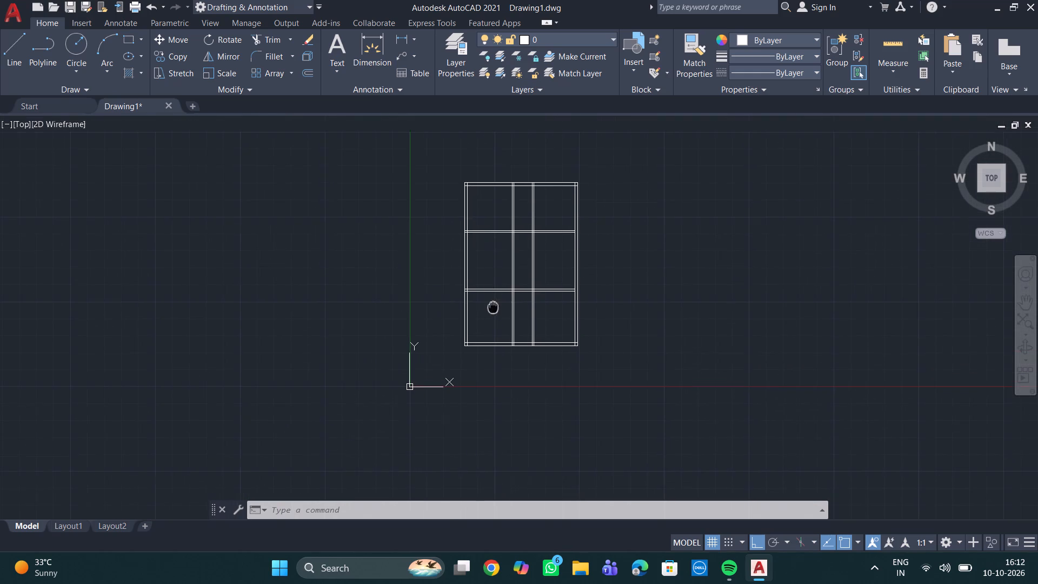
{"action": "middle_click_drag", "start_coordinate": [491, 308], "coordinate": [481, 264]}
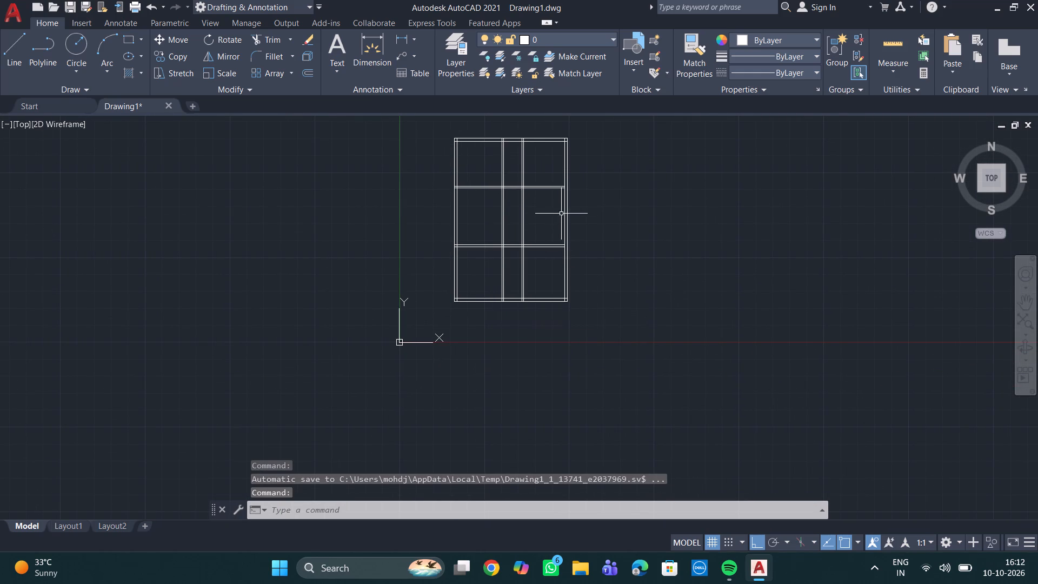
{"action": "middle_click_drag", "start_coordinate": [530, 201], "coordinate": [447, 239]}
{"action": "scroll", "coordinate": [445, 196], "scroll_direction": "up", "scroll_amount": 3}
{"action": "scroll", "coordinate": [445, 194], "scroll_direction": "down", "scroll_amount": 1}
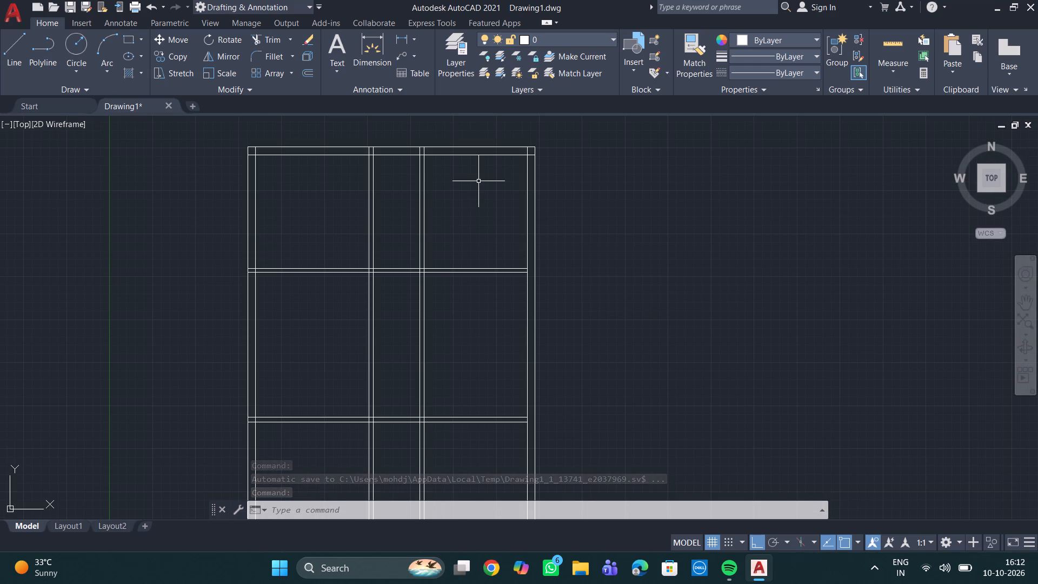
Offset the inner line of the top wall 5' down into the plan.
{"action": "key", "text": "o"}
{"action": "key", "text": "Return"}
{"action": "scroll", "coordinate": [454, 130], "scroll_direction": "up", "scroll_amount": 2}
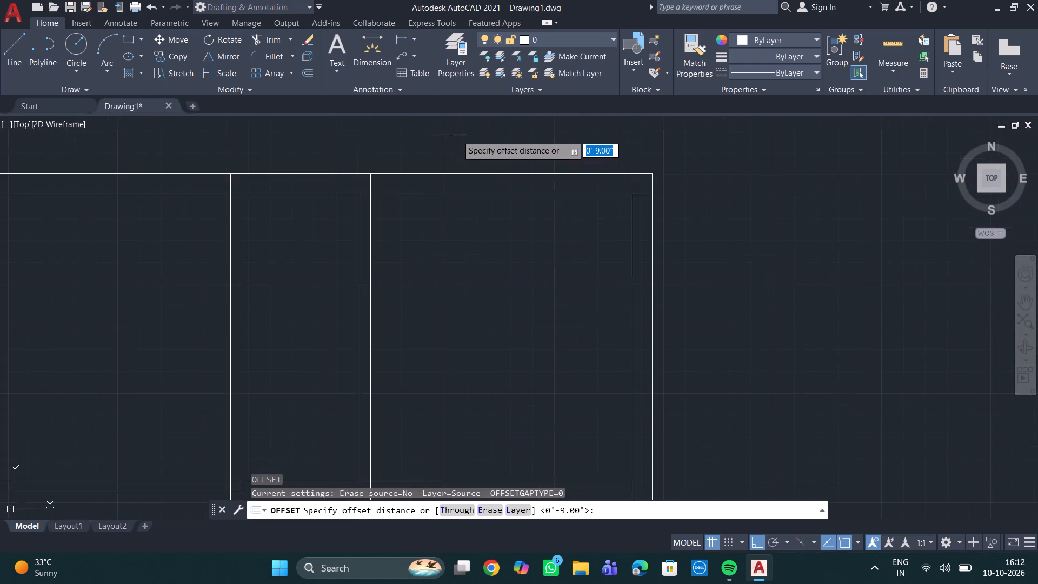
{"action": "scroll", "coordinate": [458, 207], "scroll_direction": "down", "scroll_amount": 2}
{"action": "middle_click_drag", "start_coordinate": [460, 211], "coordinate": [388, 234]}
{"action": "scroll", "coordinate": [374, 229], "scroll_direction": "up", "scroll_amount": 1}
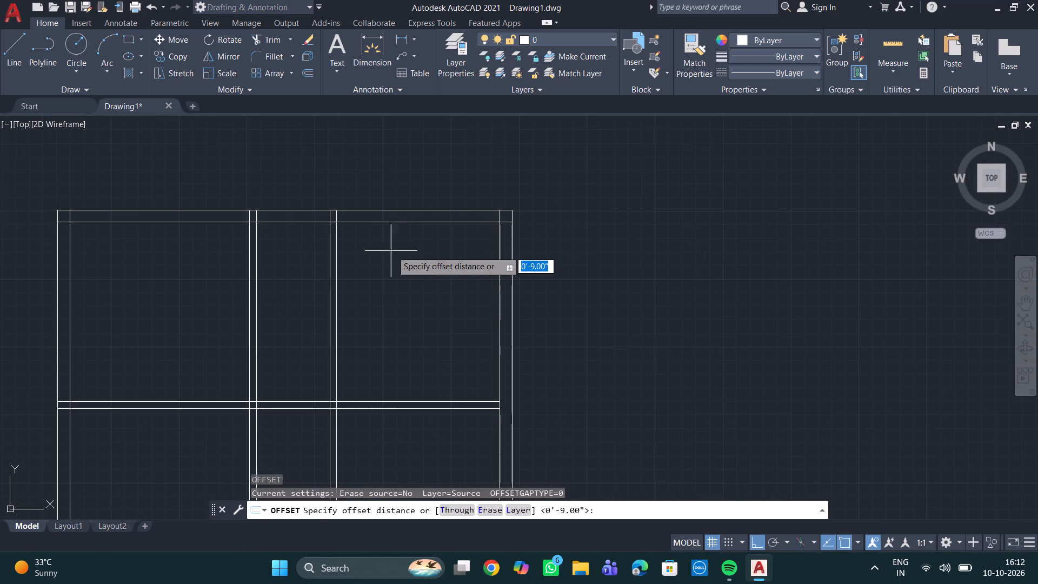
{"action": "key", "text": "5"}
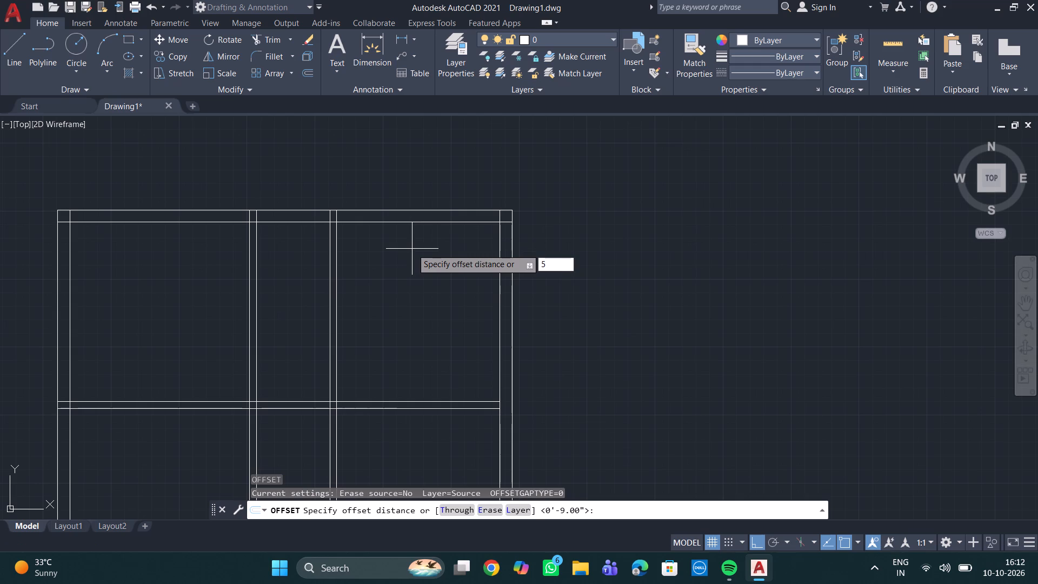
{"action": "key", "text": "apostrophe"}
{"action": "key", "text": "Return"}
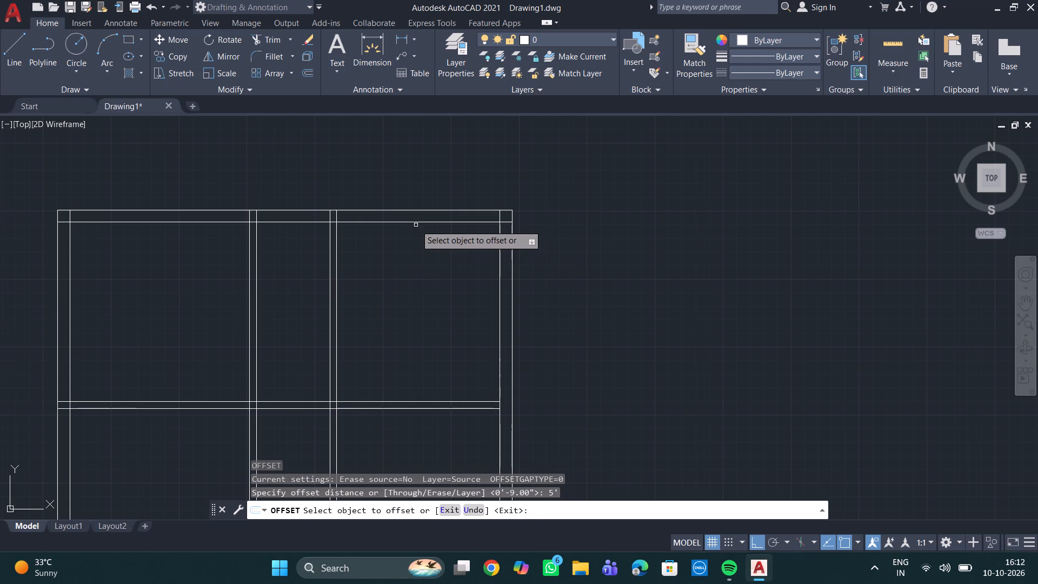
{"action": "left_click", "coordinate": [416, 221]}
{"action": "left_click", "coordinate": [428, 271]}
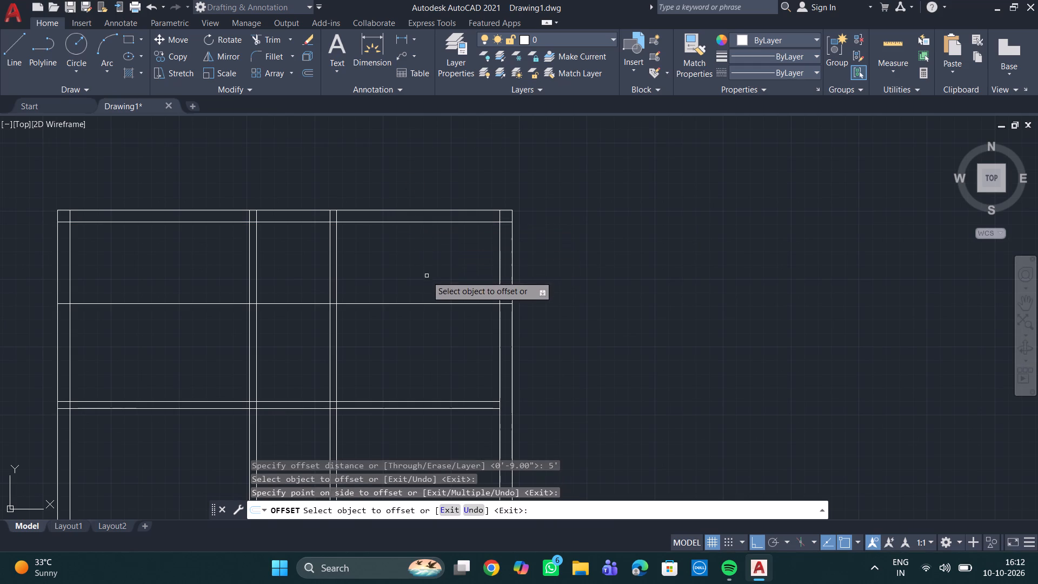
Offset the new horizontal line 5" downward to give the partition its thickness.
{"action": "left_click", "coordinate": [422, 303]}
{"action": "key", "text": "BackSpace"}
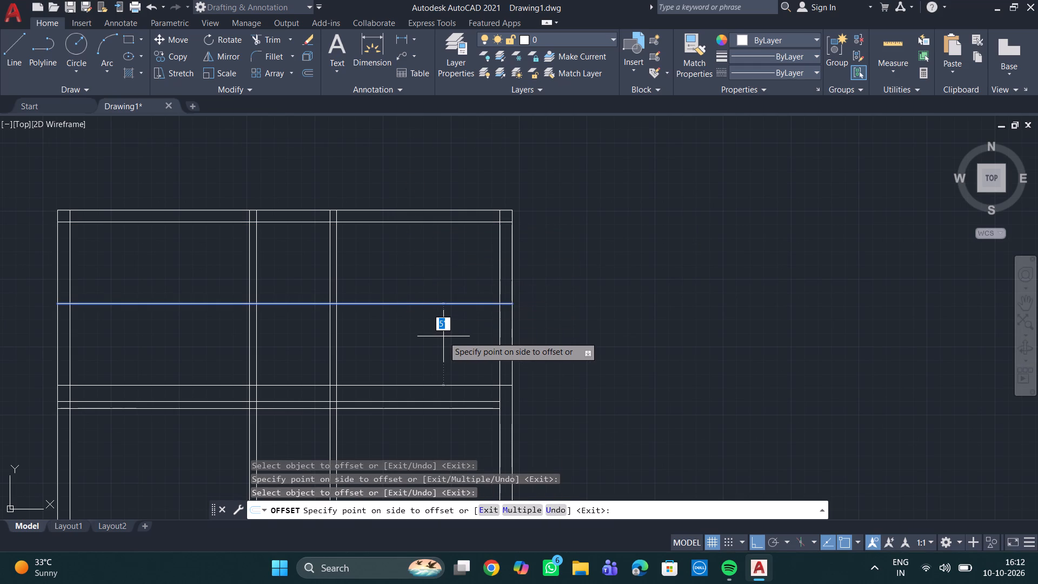
{"action": "type", "text": "5\""}
{"action": "key", "text": "Return"}
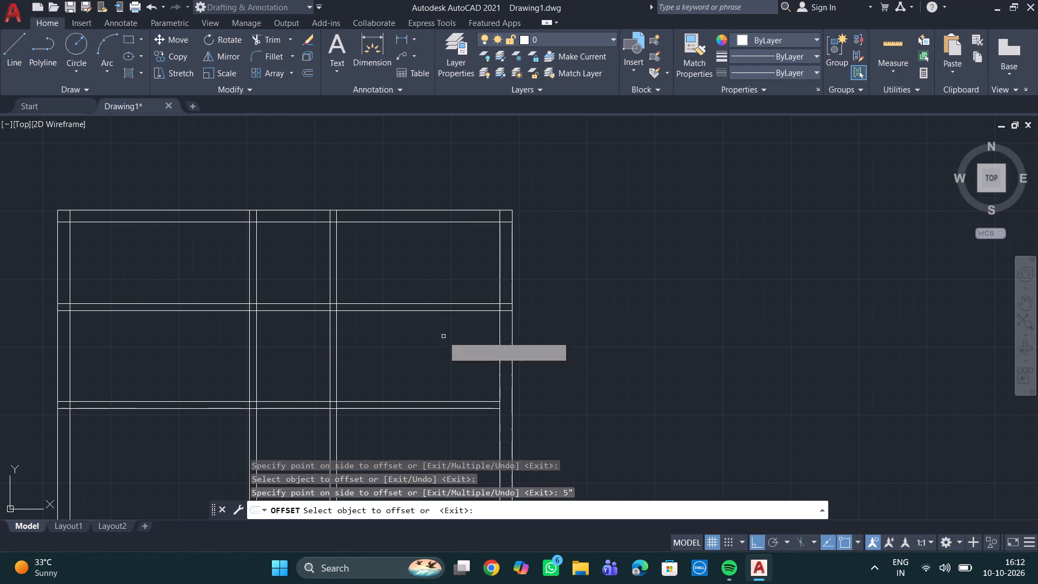
{"action": "middle_click_drag", "start_coordinate": [447, 350], "coordinate": [429, 306]}
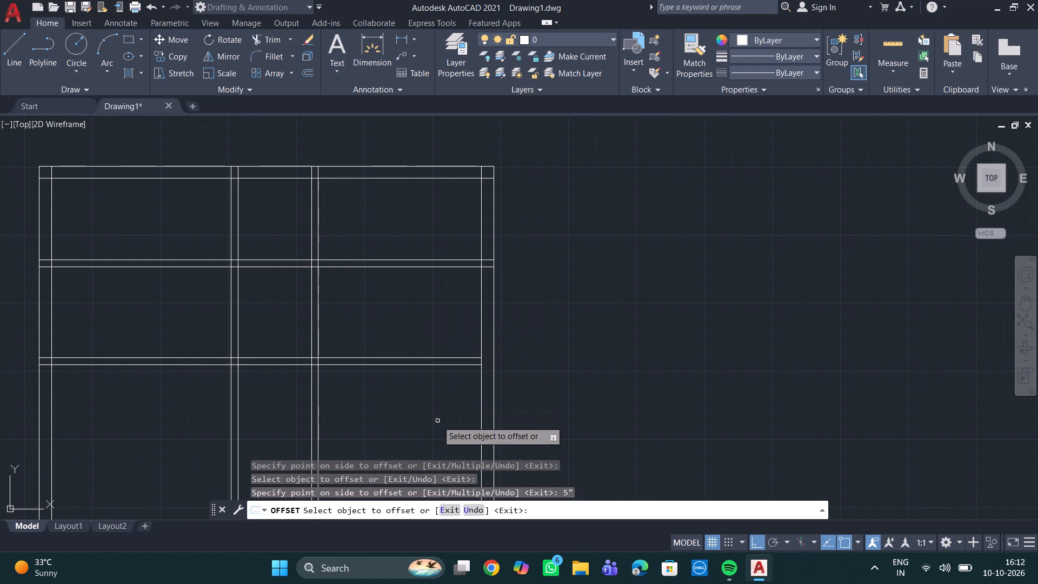
{"action": "key", "text": "Escape"}
{"action": "key", "text": "Escape"}
{"action": "key", "text": "Escape"}
{"action": "key", "text": "Escape"}
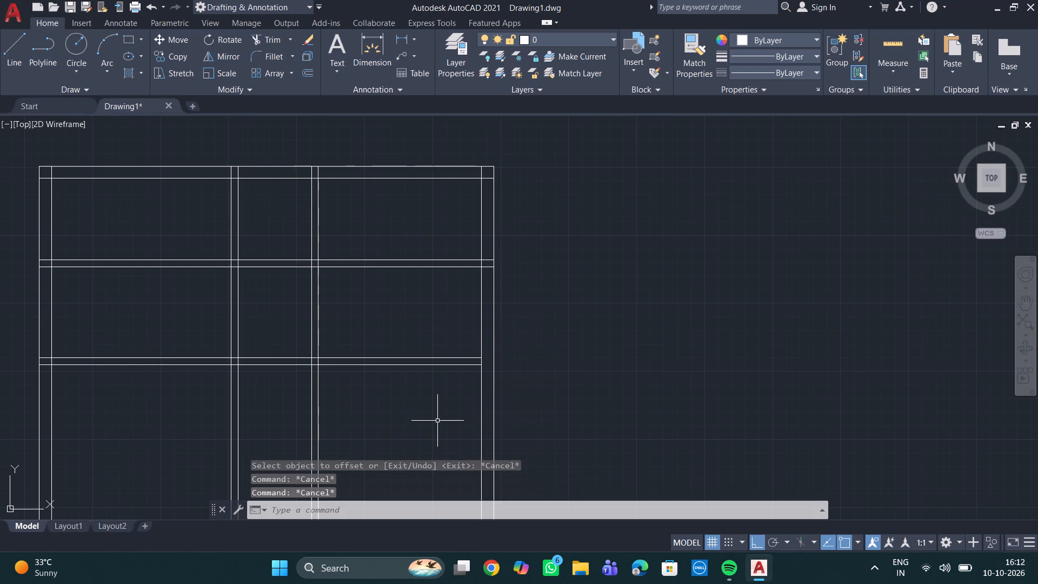
Trim both lines of the next horizontal partition below out of the right bay, back to the right vertical partition.
{"action": "type", "text": "tr"}
{"action": "key", "text": "Return"}
{"action": "key", "text": "Return"}
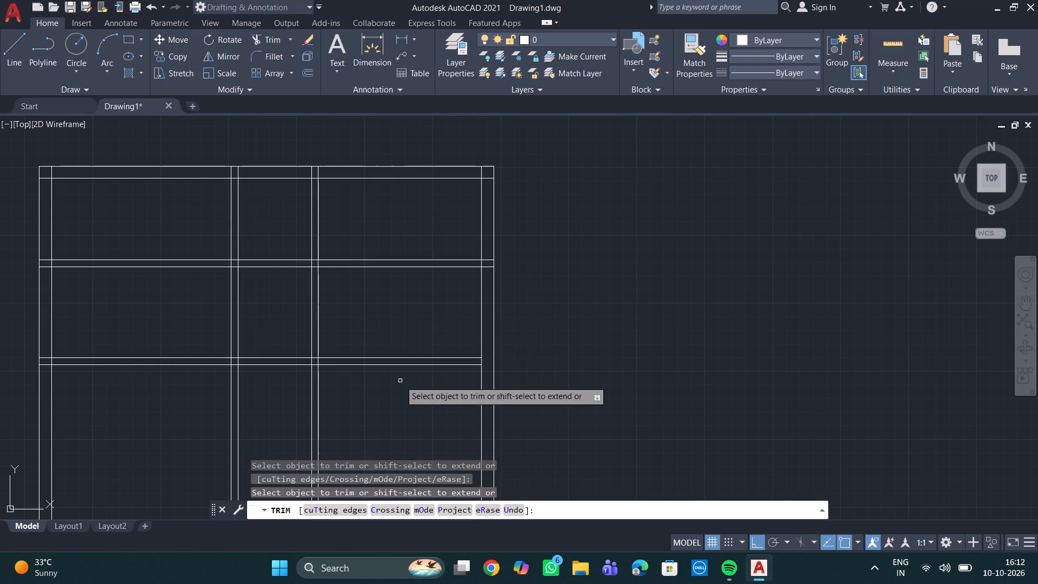
{"action": "left_click", "coordinate": [400, 381]}
{"action": "left_click", "coordinate": [390, 327]}
{"action": "key", "text": "Escape"}
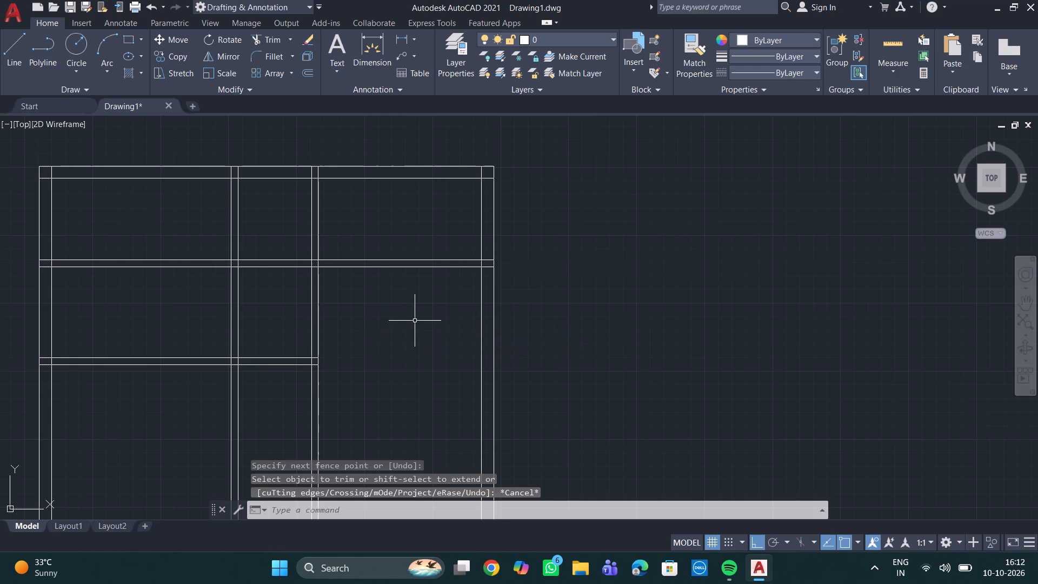
Offset the lower line of the new 5" horizontal partition 10' downward.
{"action": "key", "text": "o"}
{"action": "key", "text": "Return"}
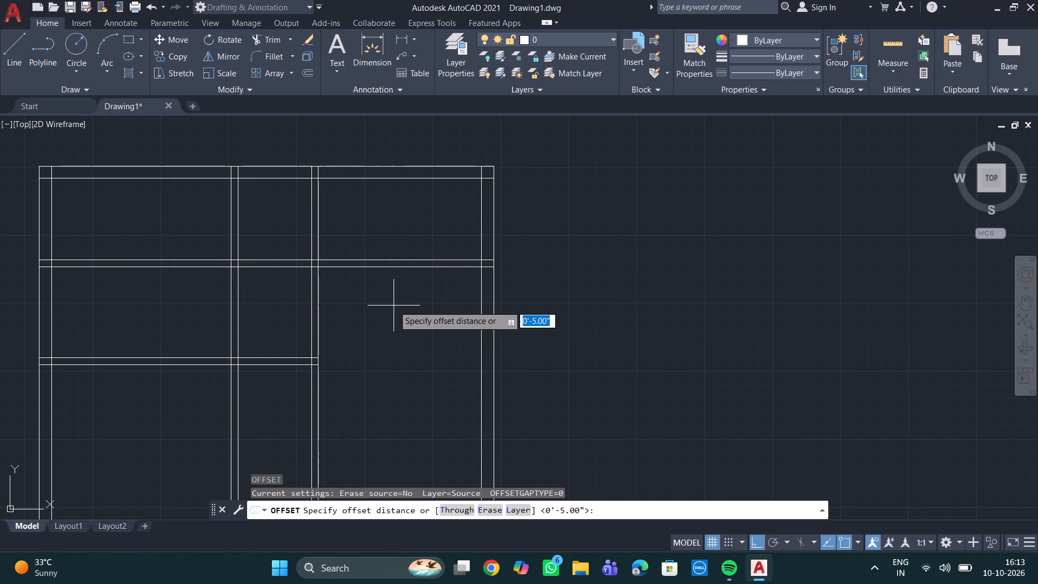
{"action": "type", "text": "10'"}
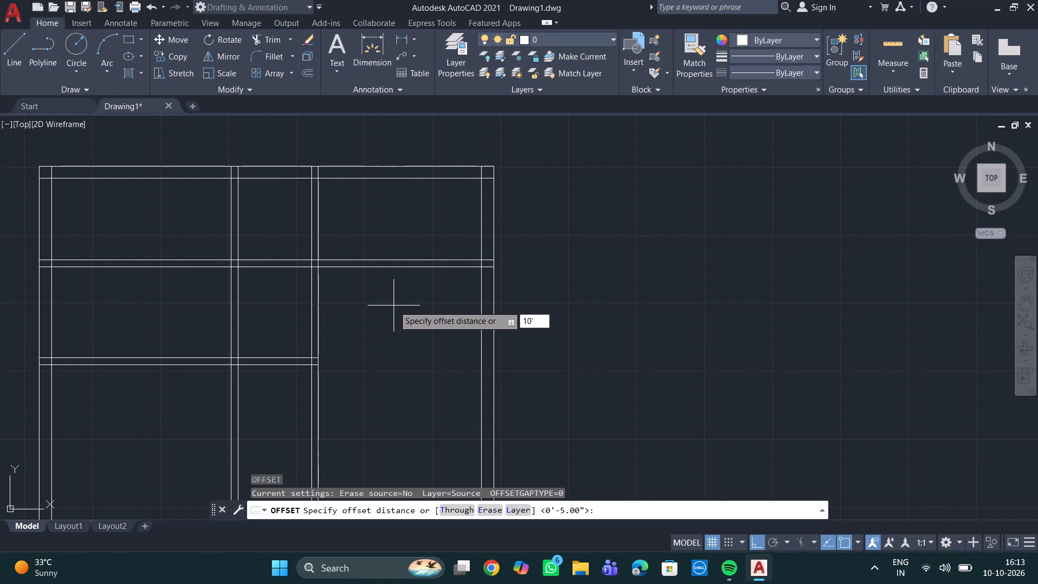
{"action": "key", "text": "Return"}
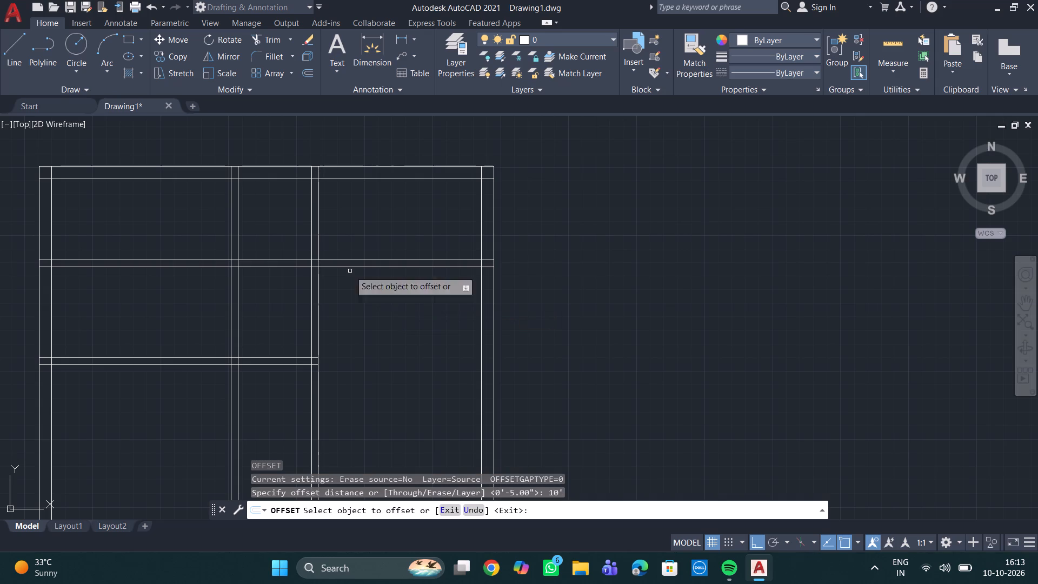
{"action": "left_click", "coordinate": [395, 266]}
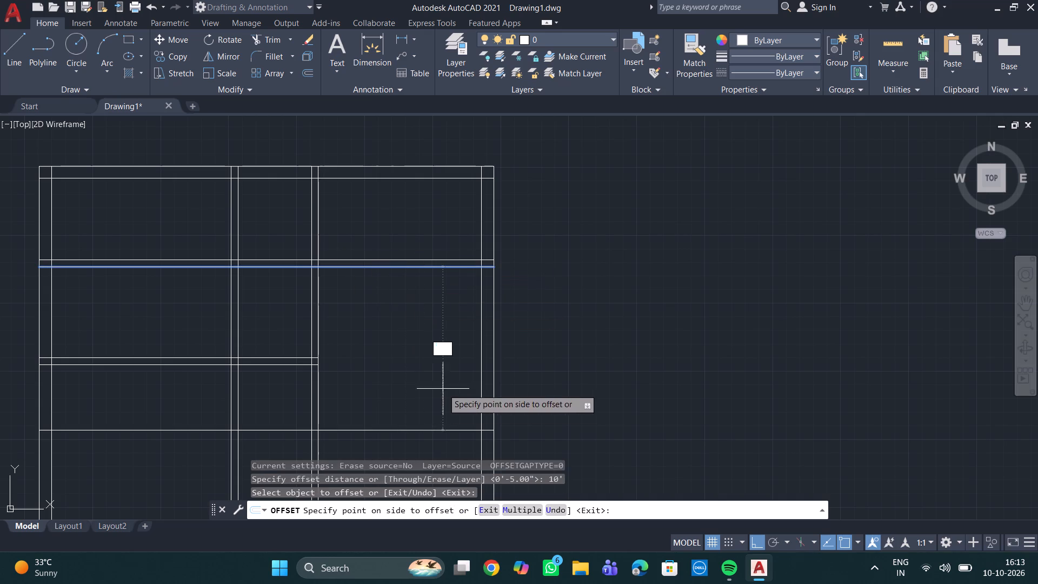
{"action": "left_click", "coordinate": [444, 390]}
Offset the line 10' below the upper partition another 5" downward to form a second partition.
{"action": "middle_click_drag", "start_coordinate": [432, 401], "coordinate": [369, 317]}
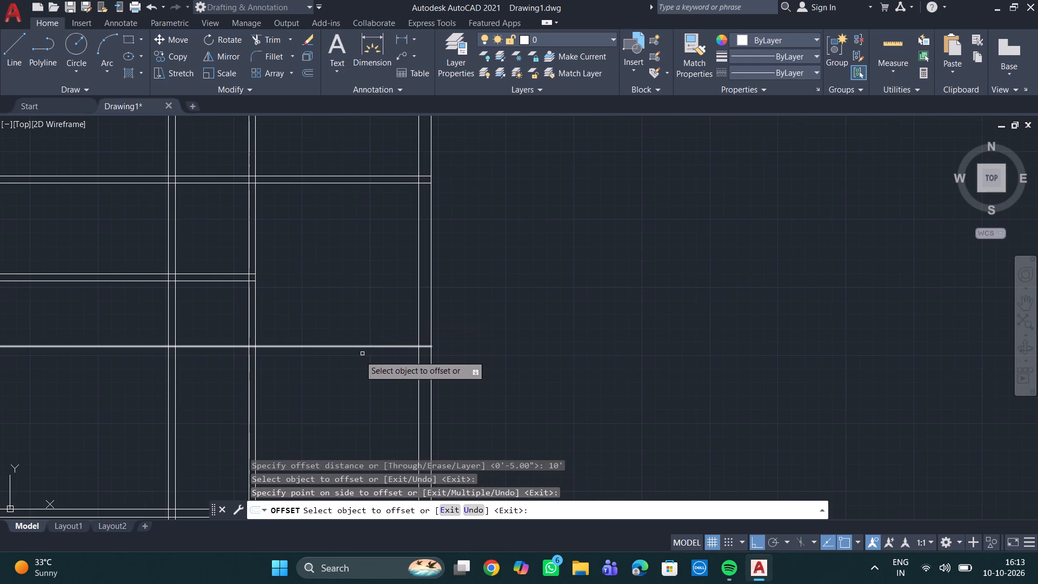
{"action": "left_click", "coordinate": [359, 347]}
{"action": "key", "text": "BackSpace"}
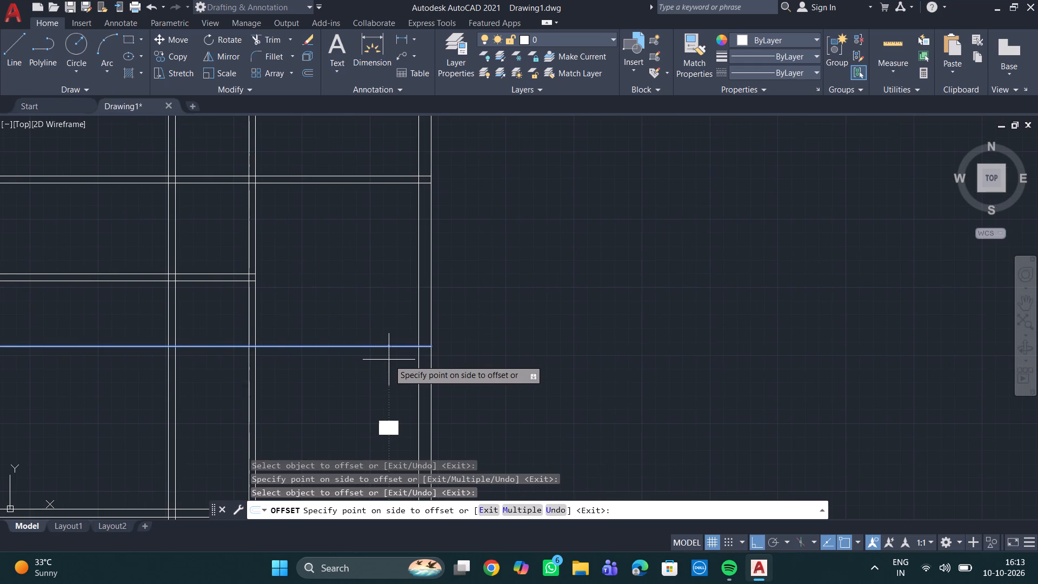
{"action": "type", "text": "5\""}
{"action": "key", "text": "Return"}
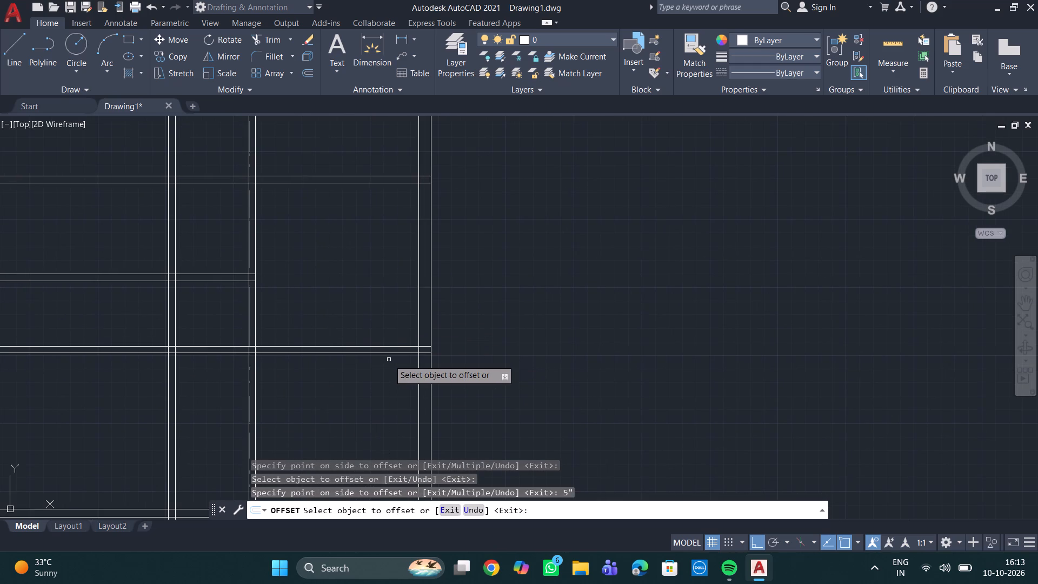
{"action": "middle_click_drag", "start_coordinate": [370, 361], "coordinate": [412, 304]}
{"action": "scroll", "coordinate": [405, 248], "scroll_direction": "down", "scroll_amount": 1}
{"action": "middle_click_drag", "start_coordinate": [402, 239], "coordinate": [422, 256]}
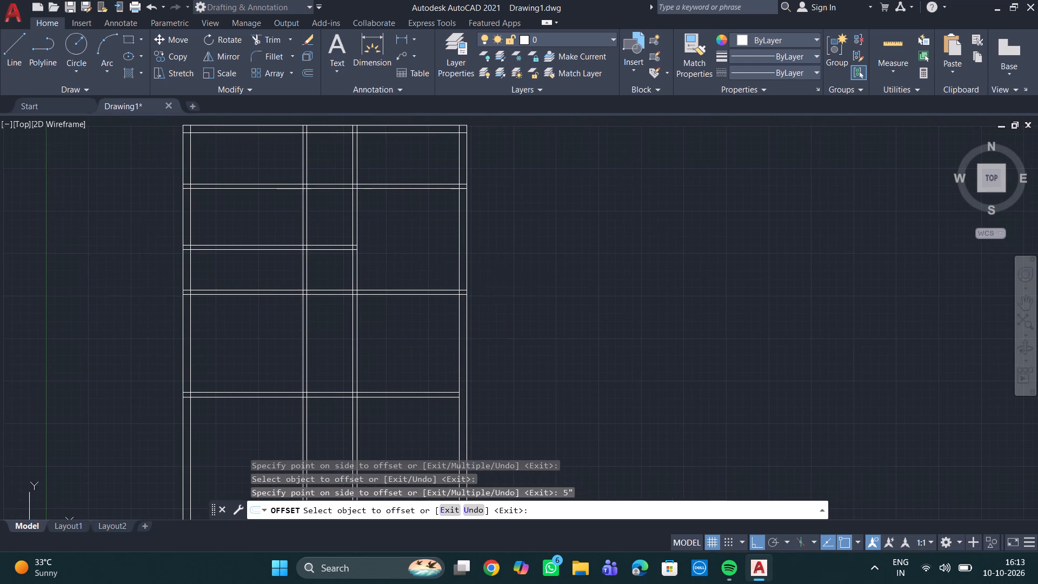
{"action": "middle_click_drag", "start_coordinate": [420, 346], "coordinate": [403, 334]}
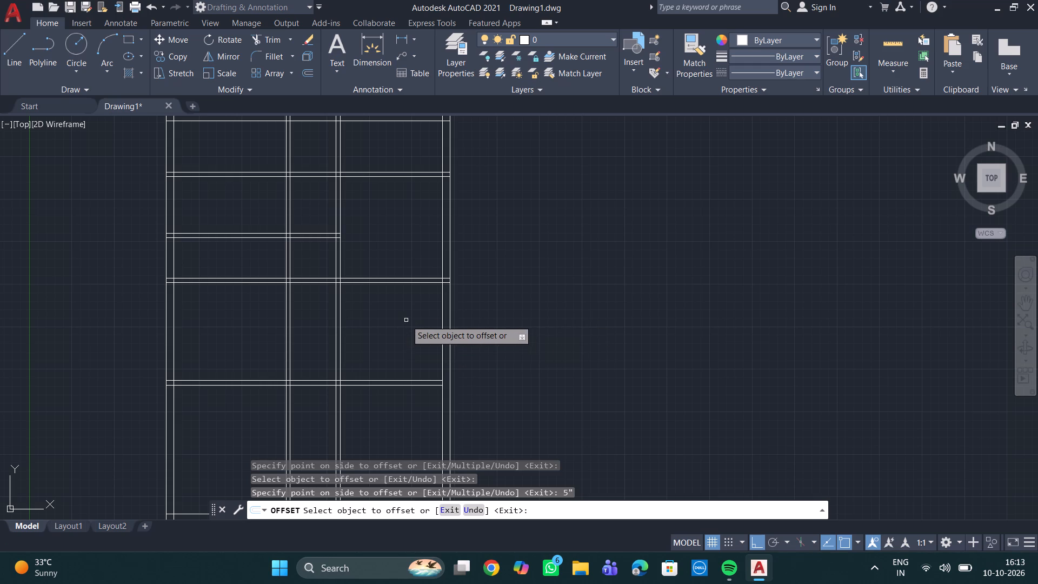
{"action": "key", "text": "space"}
Offset the lower line of the second new horizontal partition 4' downward.
{"action": "key", "text": "space"}
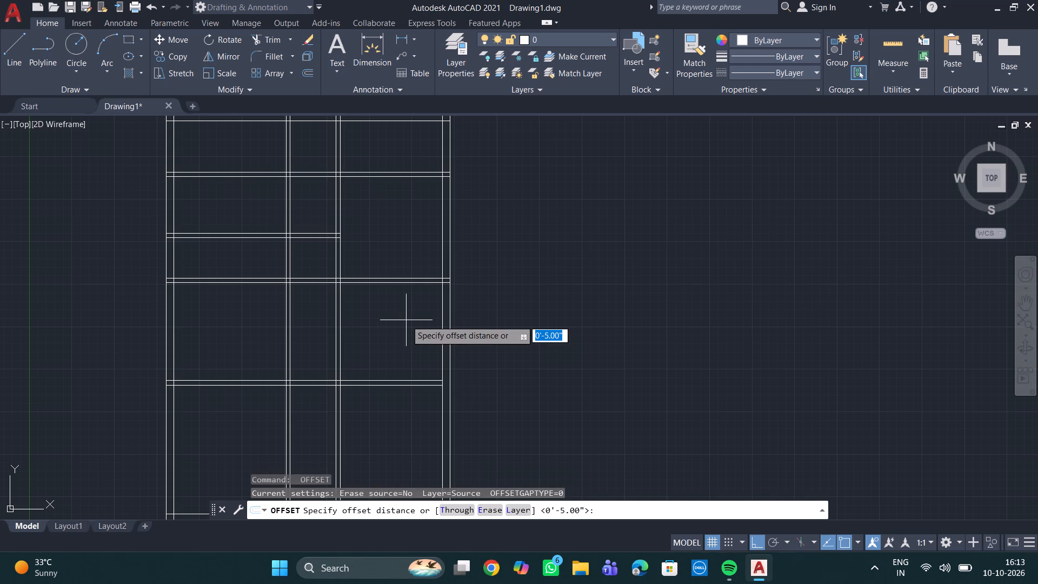
{"action": "type", "text": "4'"}
{"action": "key", "text": "Return"}
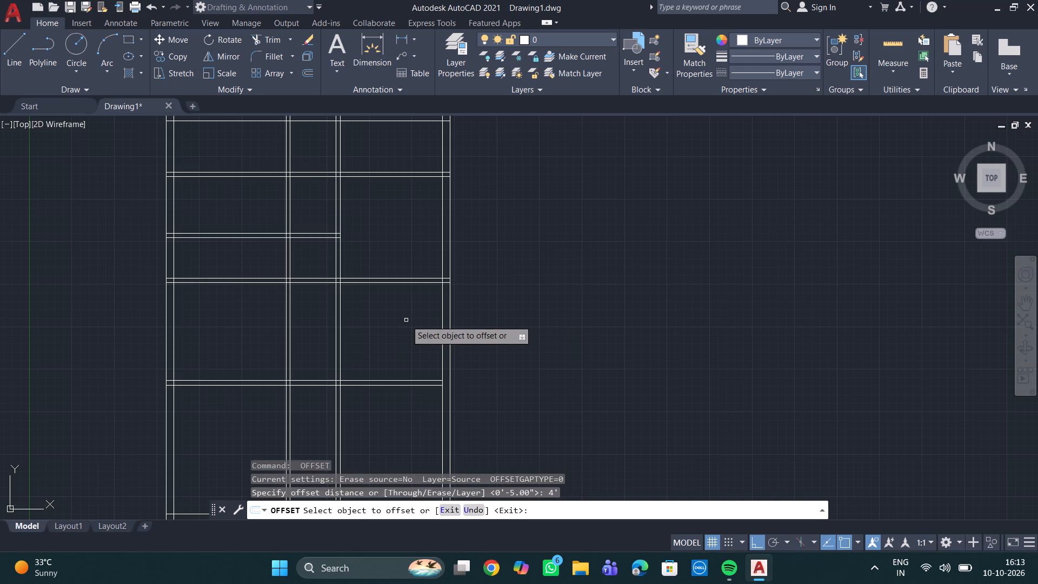
{"action": "scroll", "coordinate": [411, 304], "scroll_direction": "up", "scroll_amount": 2}
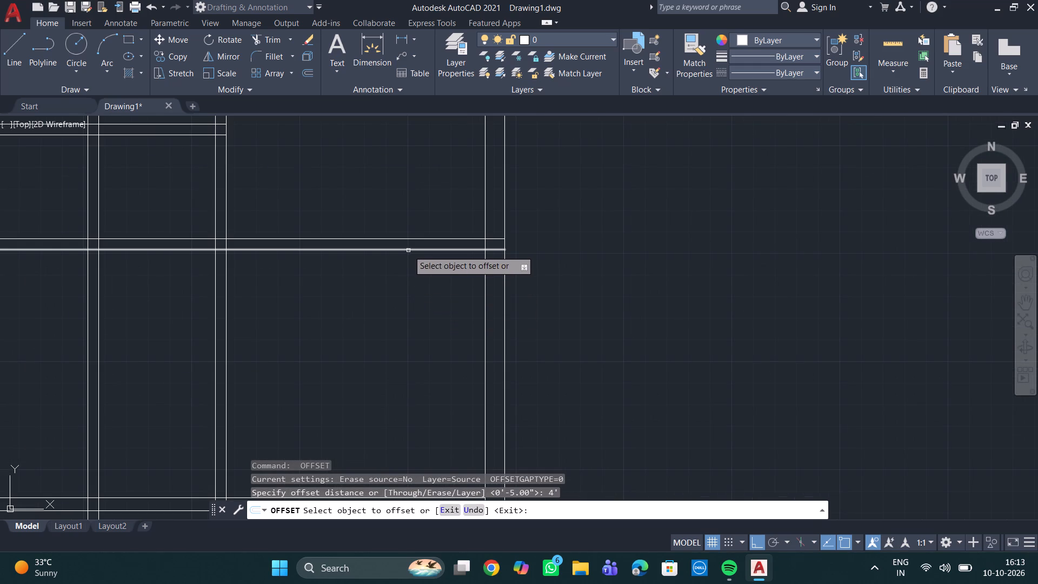
{"action": "left_click", "coordinate": [408, 250]}
{"action": "left_click", "coordinate": [417, 293]}
Offset the line 4' below the second partition another 5" downward to form a third partition.
{"action": "left_click", "coordinate": [416, 351]}
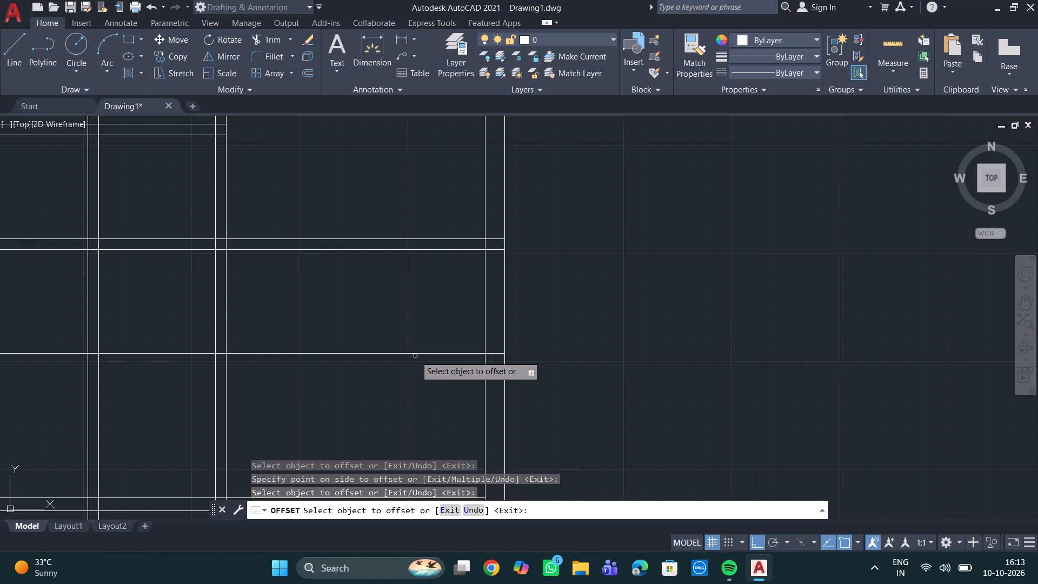
{"action": "left_click", "coordinate": [416, 354]}
{"action": "key", "text": "BackSpace"}
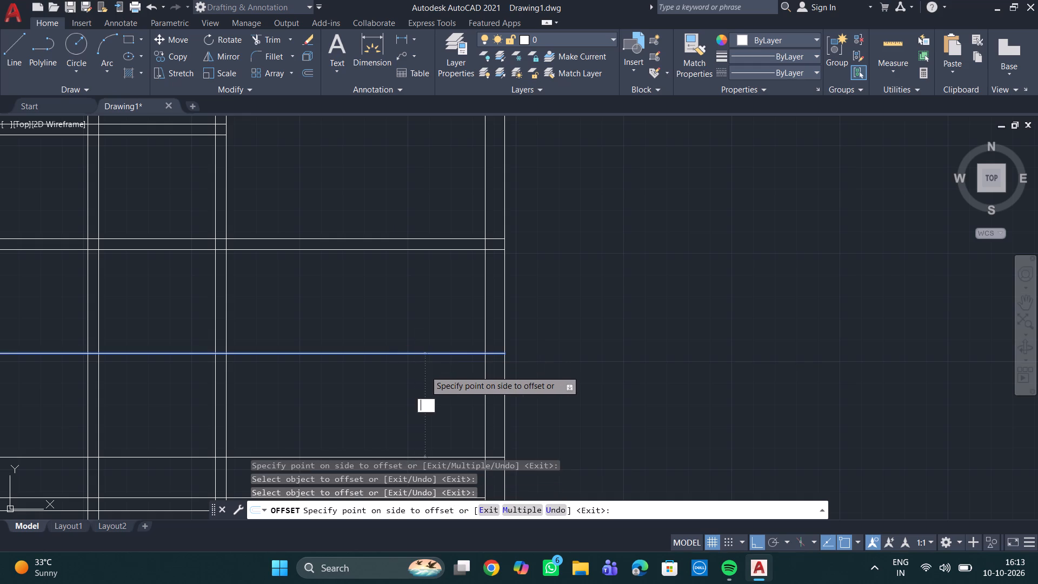
{"action": "type", "text": "5\""}
{"action": "key", "text": "Return"}
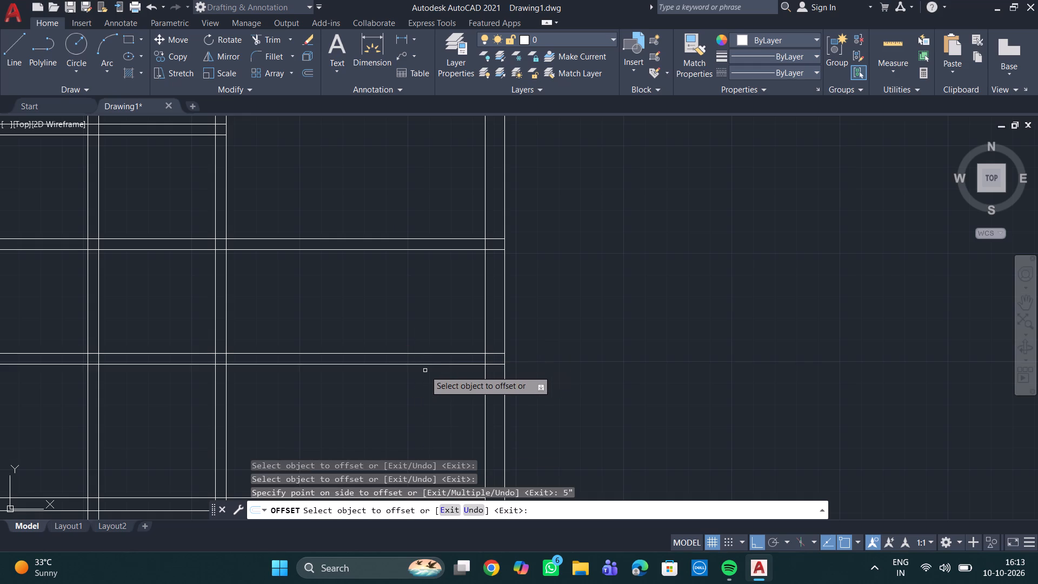
Offset the lower line of the third new horizontal partition 4'6" downward.
{"action": "middle_click_drag", "start_coordinate": [442, 387], "coordinate": [425, 339]}
{"action": "middle_click_drag", "start_coordinate": [413, 357], "coordinate": [402, 323]}
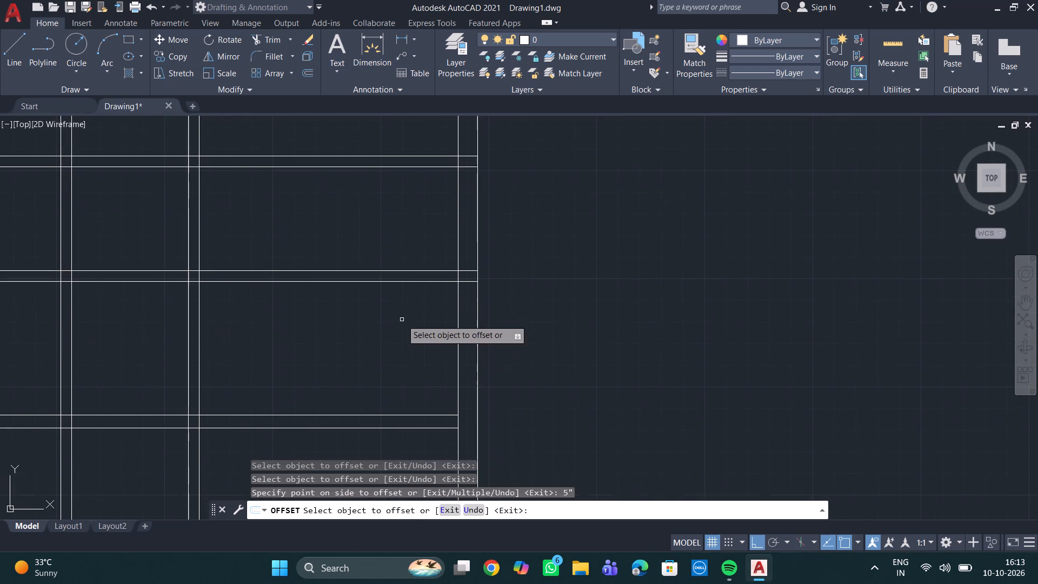
{"action": "left_click", "coordinate": [395, 282]}
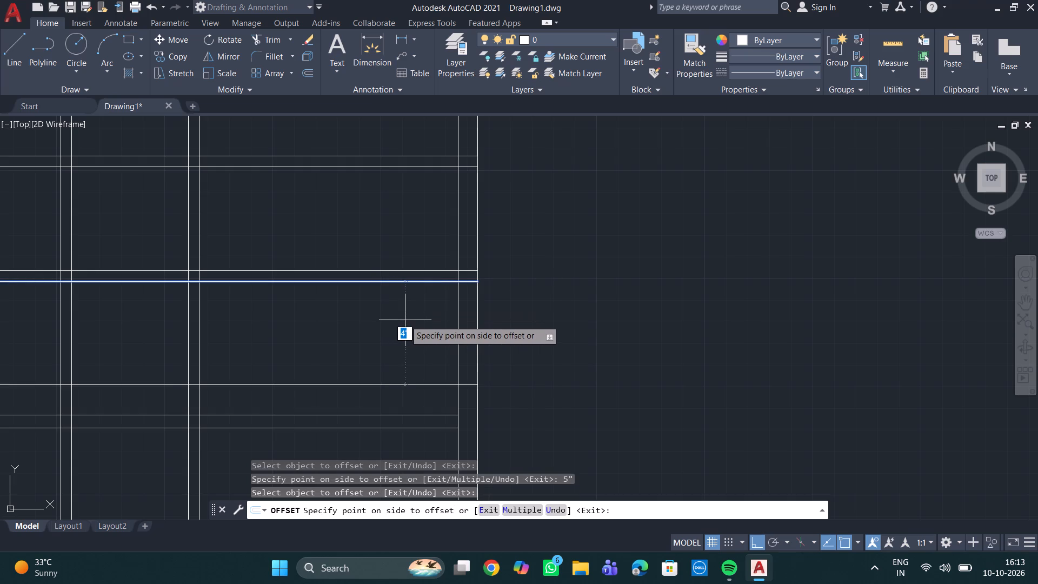
{"action": "key", "text": "BackSpace"}
{"action": "type", "text": "4'"}
{"action": "type", "text": "6\""}
{"action": "key", "text": "Return"}
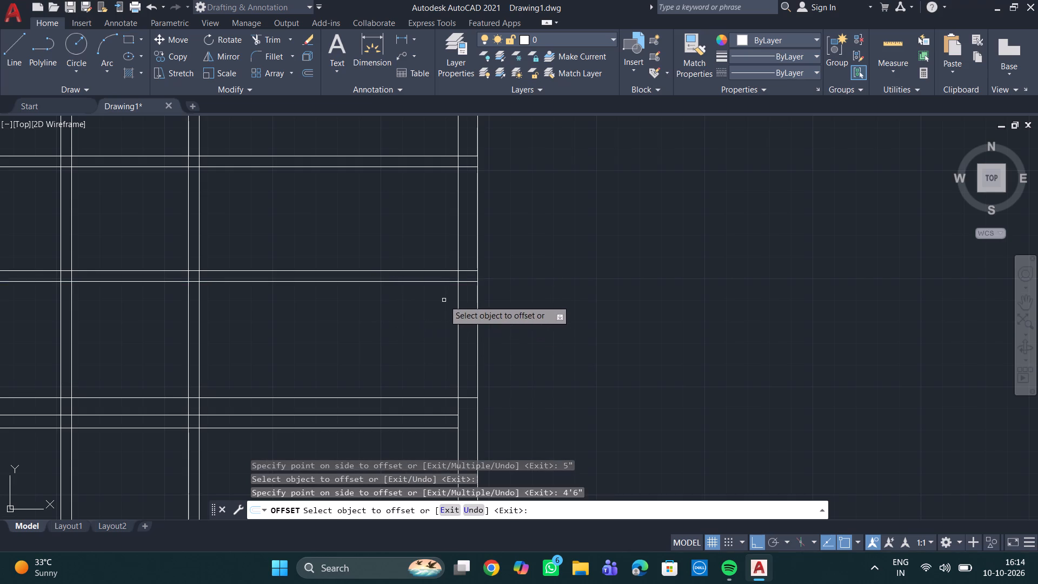
Offset the line 4'6" below the third partition another 5" downward to form a fourth partition.
{"action": "middle_click_drag", "start_coordinate": [365, 334], "coordinate": [382, 262]}
{"action": "left_click", "coordinate": [417, 326]}
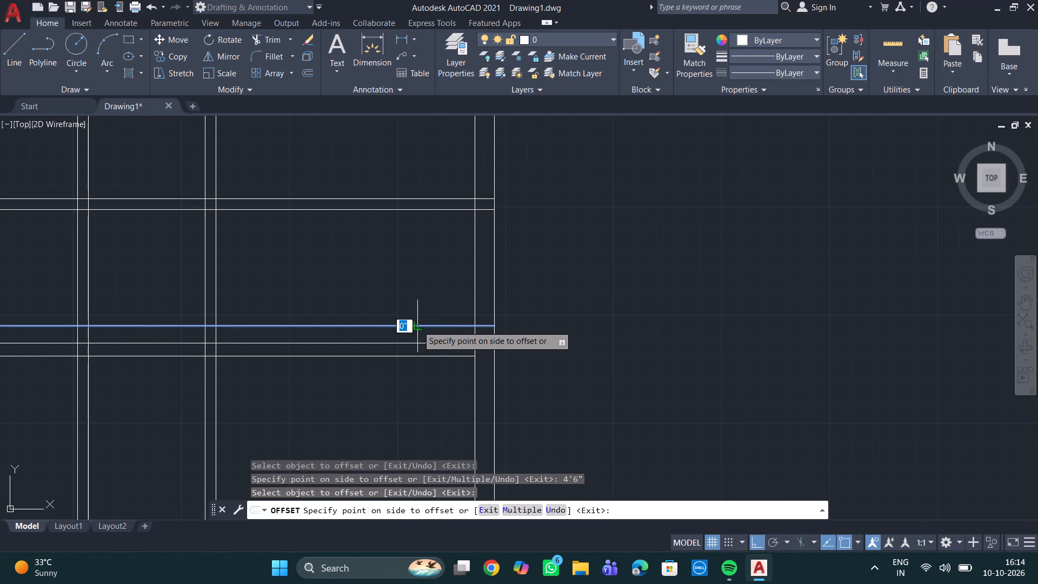
{"action": "key", "text": "BackSpace"}
{"action": "type", "text": "5\""}
{"action": "key", "text": "Return"}
{"action": "scroll", "coordinate": [450, 367], "scroll_direction": "down", "scroll_amount": 1}
{"action": "middle_click_drag", "start_coordinate": [449, 366], "coordinate": [435, 315]}
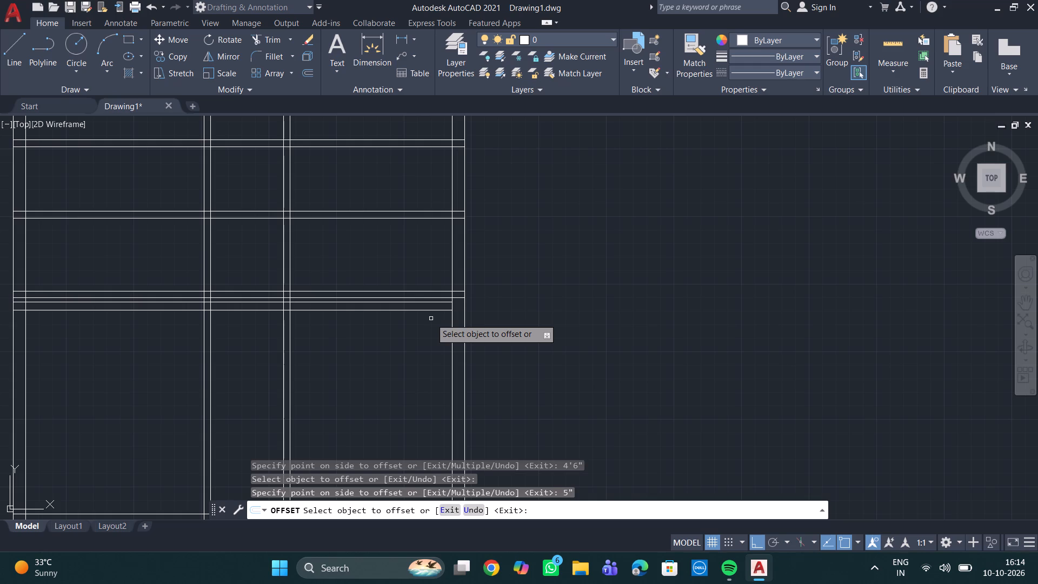
{"action": "key", "text": "Escape"}
{"action": "key", "text": "Escape"}
{"action": "key", "text": "Escape"}
{"action": "key", "text": "Escape"}
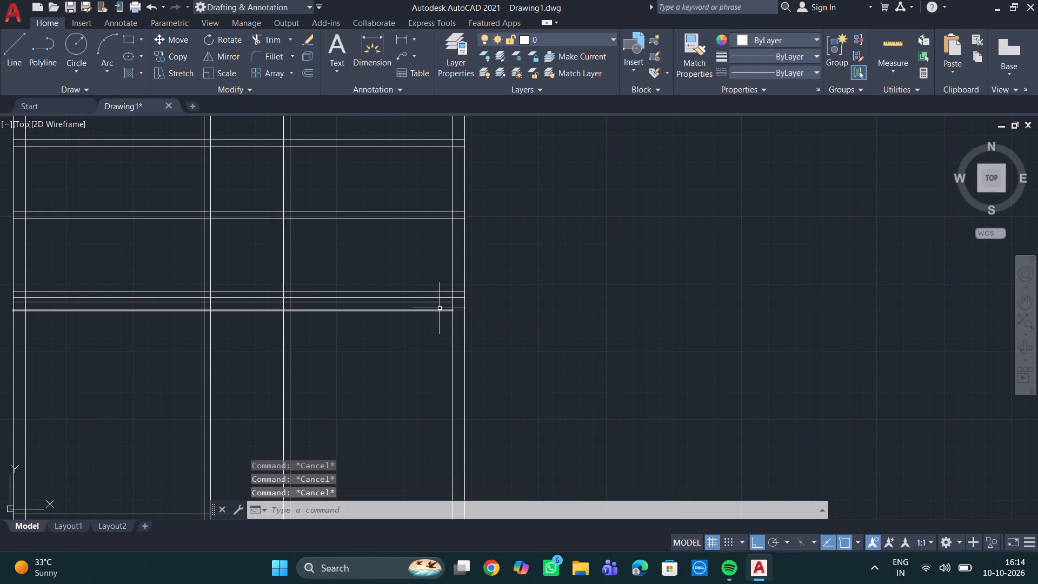
Delete the two older horizontal lines just below the new fourth partition, which stop at the right wall's inner line.
{"action": "left_click", "coordinate": [437, 309]}
{"action": "left_click", "coordinate": [437, 300]}
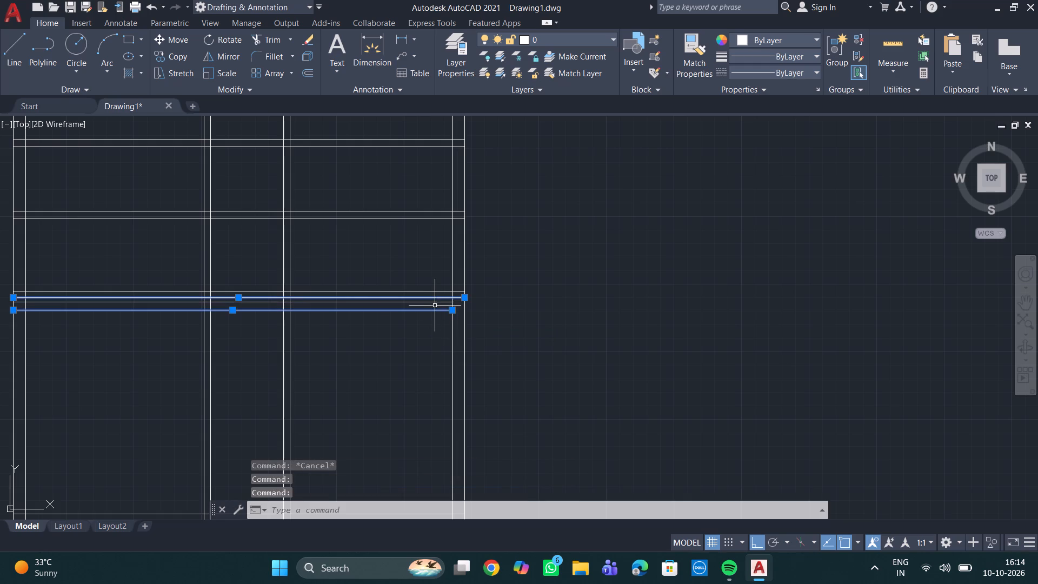
{"action": "key", "text": "Escape"}
{"action": "scroll", "coordinate": [429, 308], "scroll_direction": "up", "scroll_amount": 1}
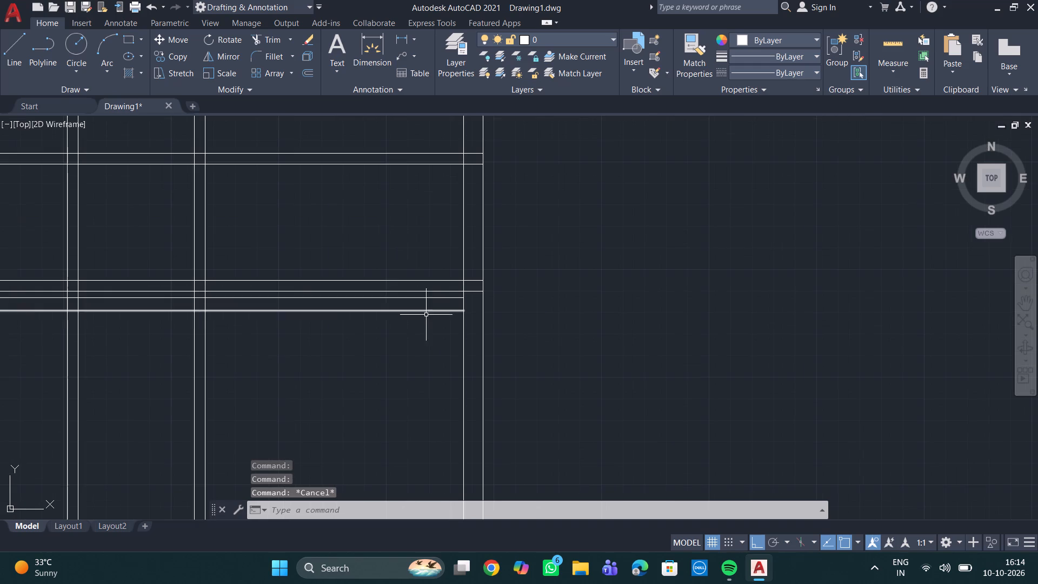
{"action": "left_click", "coordinate": [405, 309]}
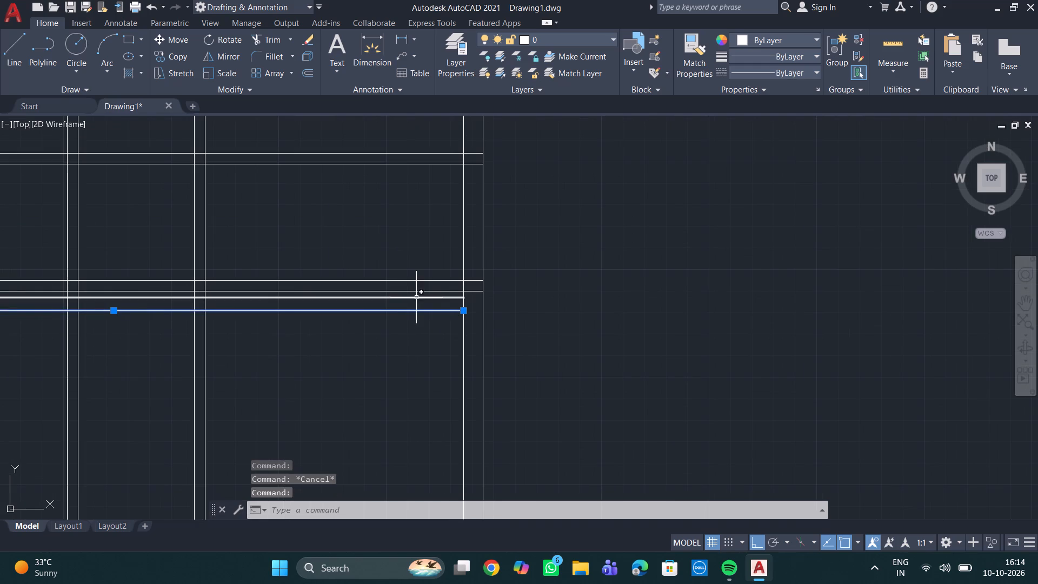
{"action": "left_click", "coordinate": [416, 297]}
{"action": "key", "text": "Delete"}
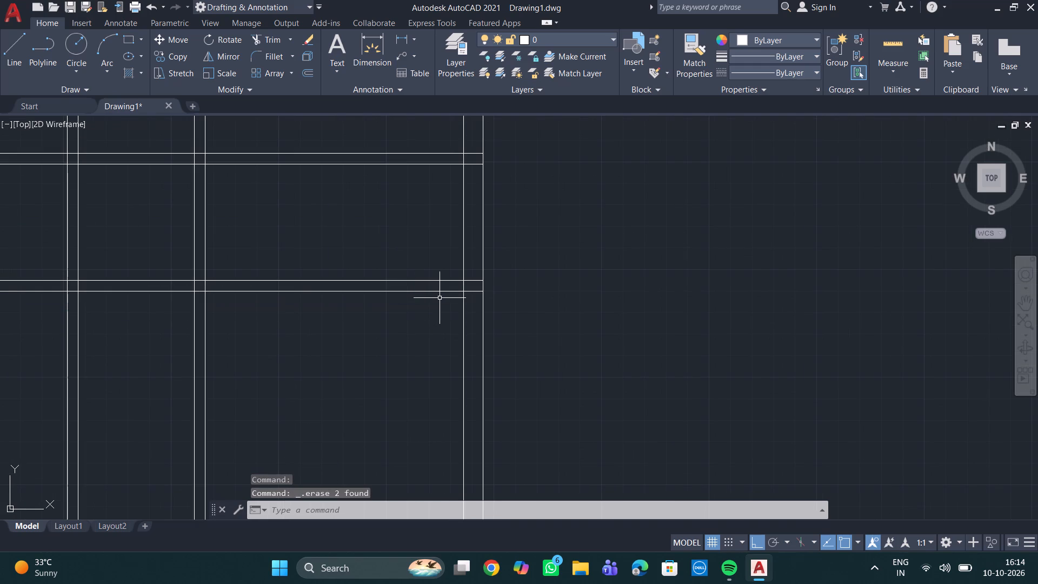
Examine the partition layout around the lower rooms of the plan.
{"action": "middle_click_drag", "start_coordinate": [441, 324], "coordinate": [426, 303]}
{"action": "scroll", "coordinate": [426, 303], "scroll_direction": "down", "scroll_amount": 3}
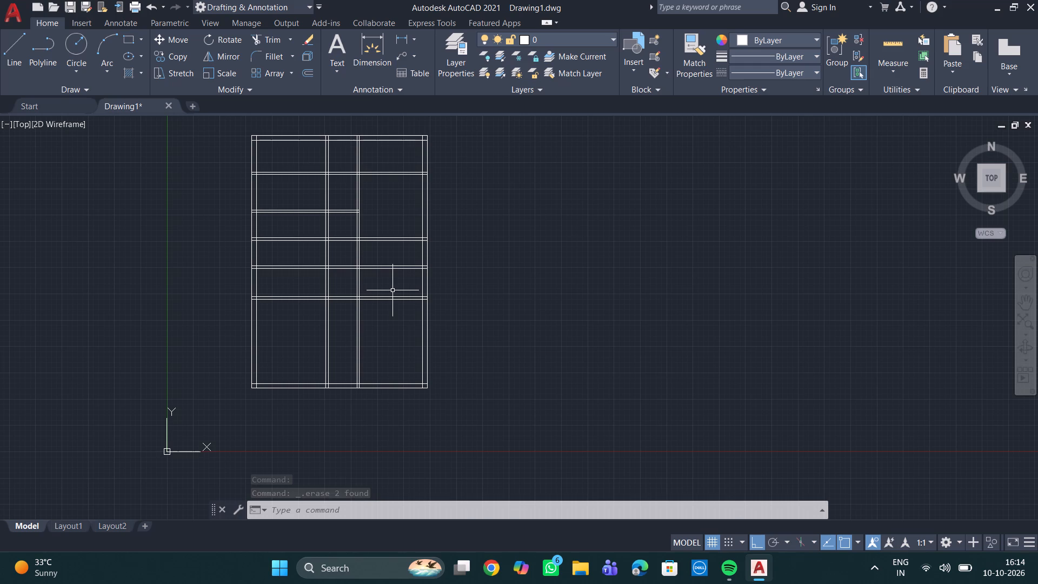
{"action": "scroll", "coordinate": [394, 283], "scroll_direction": "up", "scroll_amount": 1}
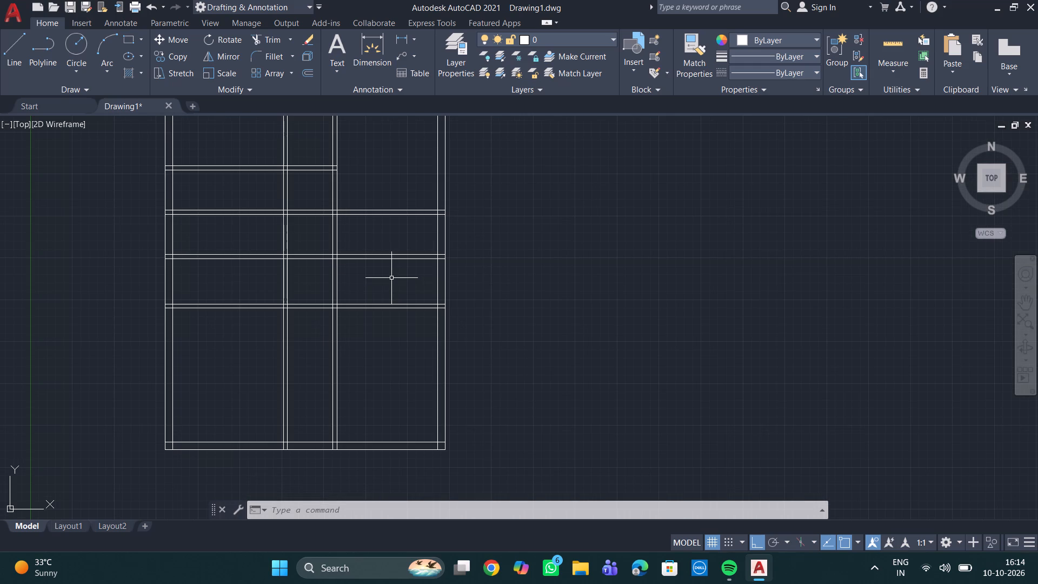
{"action": "middle_click_drag", "start_coordinate": [392, 281], "coordinate": [378, 248]}
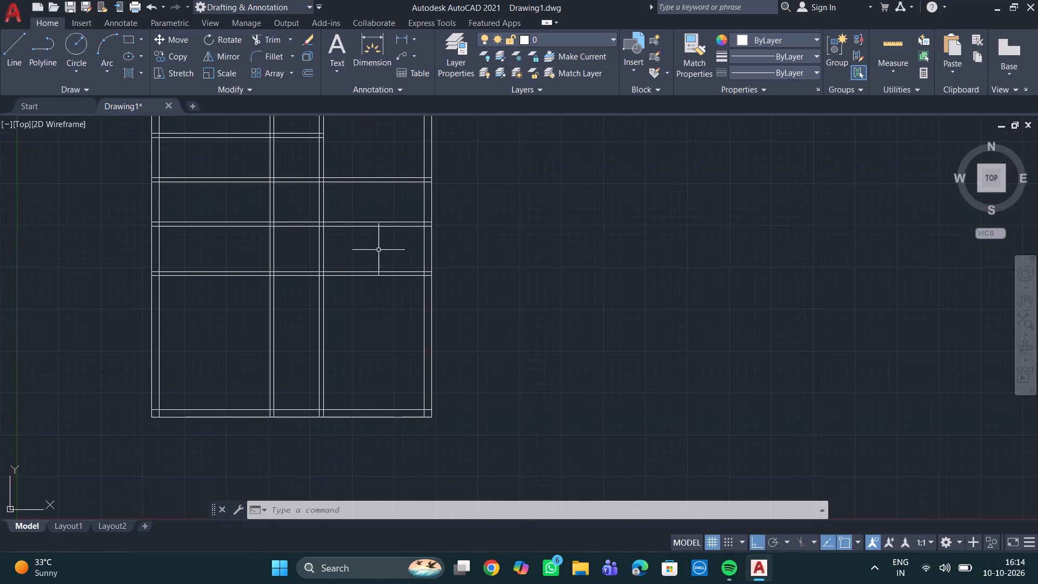
{"action": "scroll", "coordinate": [381, 254], "scroll_direction": "up", "scroll_amount": 2}
{"action": "scroll", "coordinate": [383, 261], "scroll_direction": "down", "scroll_amount": 2}
{"action": "middle_click_drag", "start_coordinate": [383, 261], "coordinate": [389, 250]}
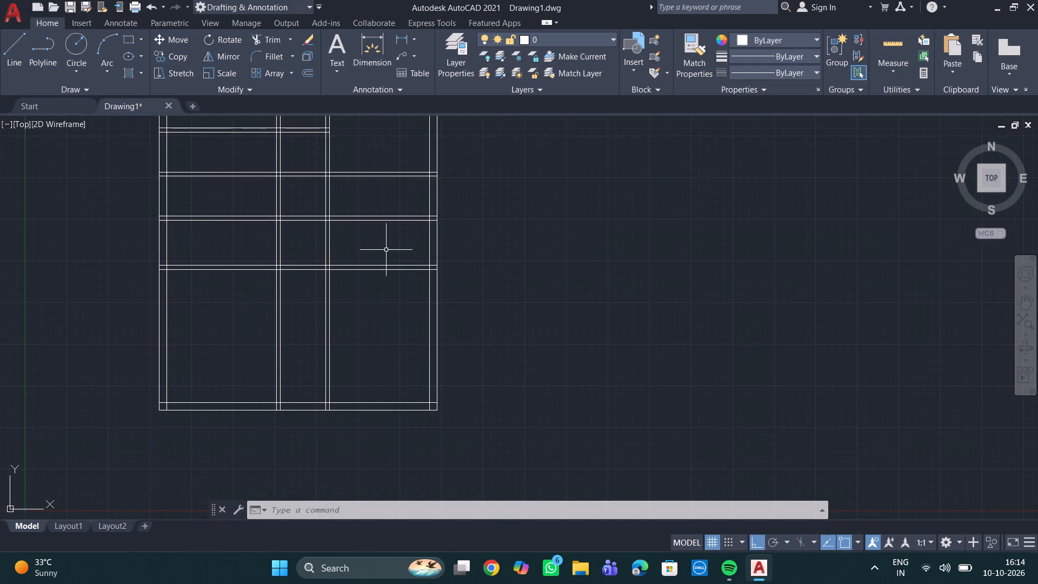
{"action": "middle_click_drag", "start_coordinate": [385, 258], "coordinate": [335, 273]}
{"action": "scroll", "coordinate": [333, 274], "scroll_direction": "up", "scroll_amount": 1}
{"action": "middle_click_drag", "start_coordinate": [334, 270], "coordinate": [335, 269]}
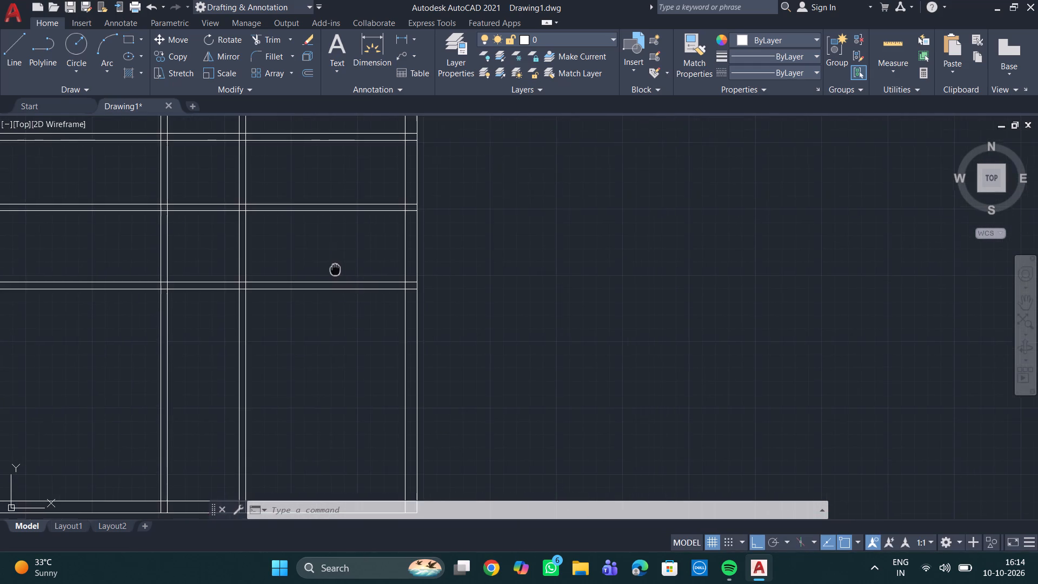
{"action": "middle_click_drag", "start_coordinate": [335, 269], "coordinate": [380, 249]}
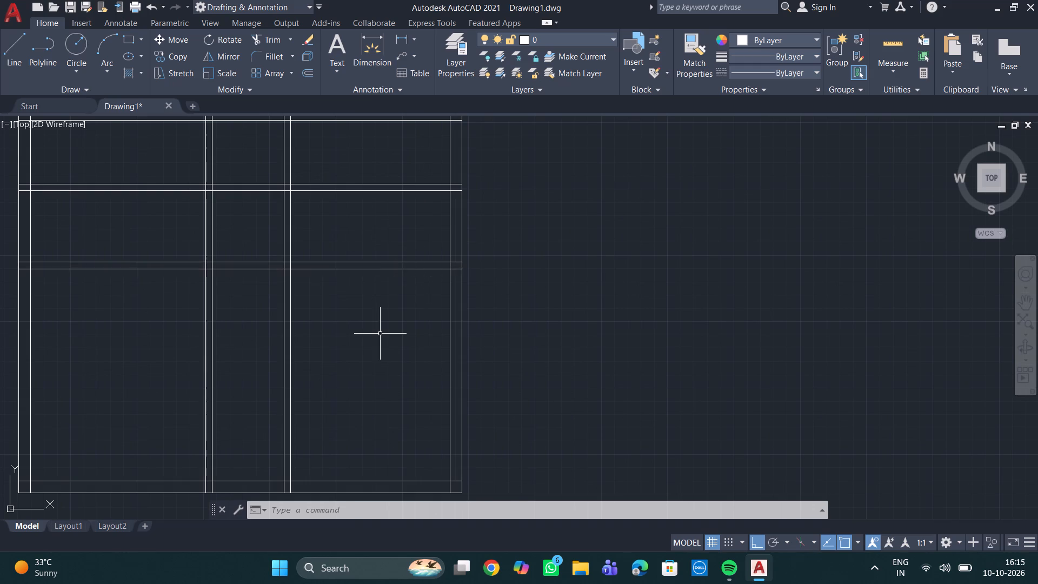
{"action": "scroll", "coordinate": [388, 328], "scroll_direction": "down", "scroll_amount": 1}
{"action": "middle_click_drag", "start_coordinate": [388, 328], "coordinate": [407, 325]}
Offset the inner line of the right outer wall 13' to the left.
{"action": "key", "text": "Escape"}
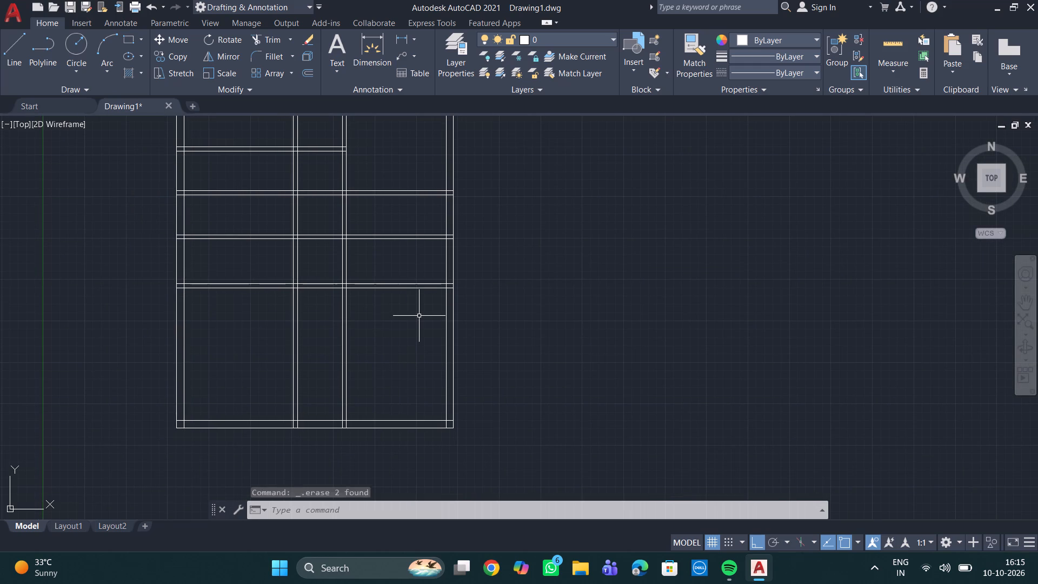
{"action": "key", "text": "Escape"}
{"action": "key", "text": "Escape"}
{"action": "key", "text": "o"}
{"action": "key", "text": "Return"}
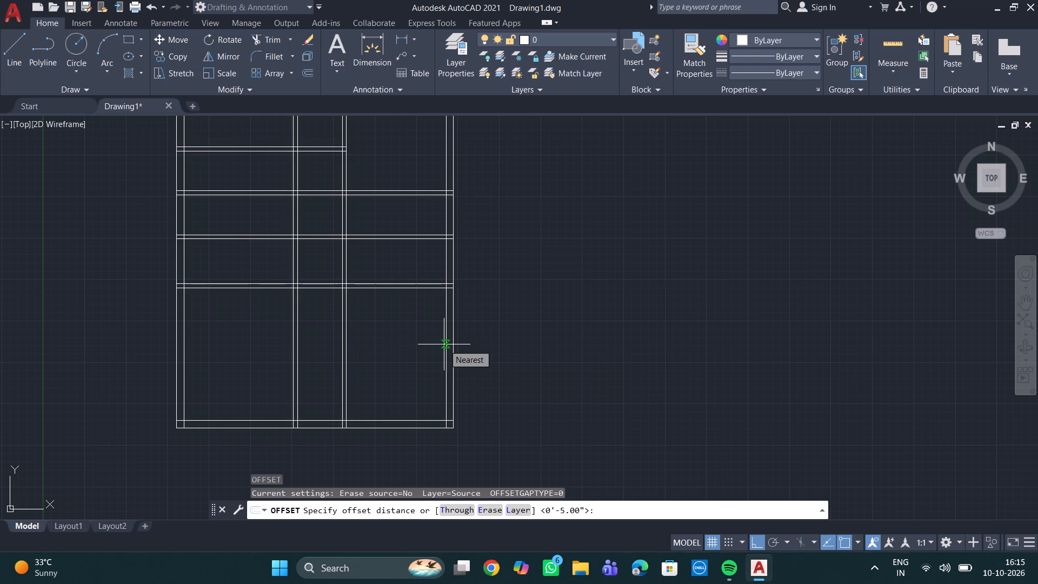
{"action": "type", "text": "13"}
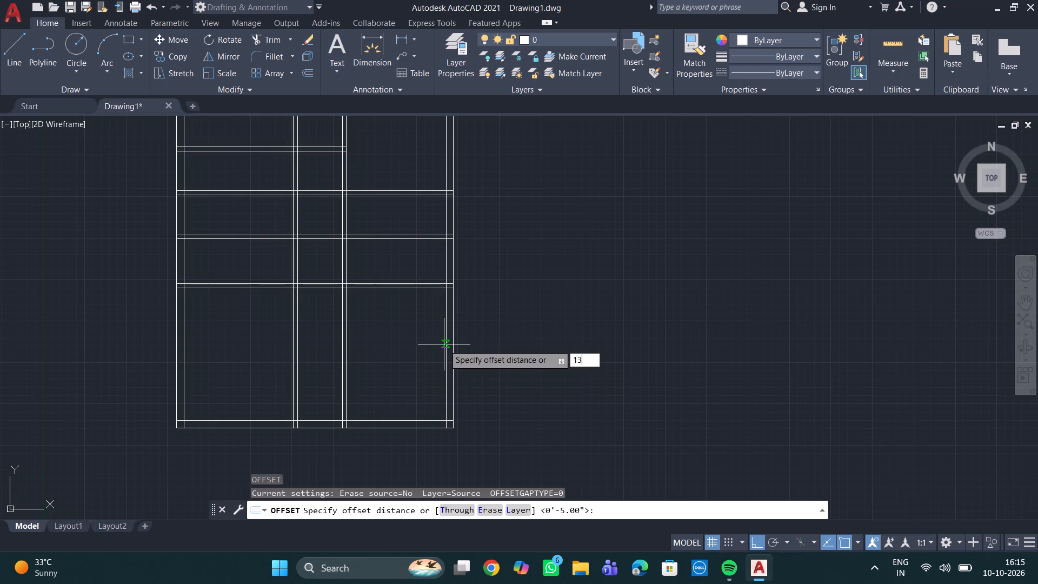
{"action": "key", "text": "apostrophe"}
{"action": "key", "text": "Return"}
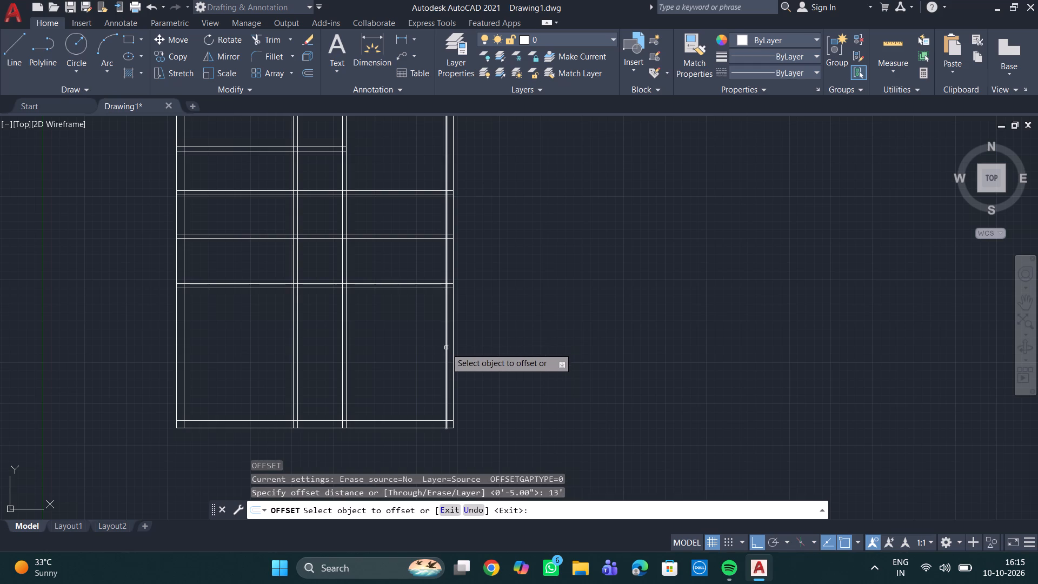
{"action": "left_click", "coordinate": [446, 348]}
{"action": "left_click", "coordinate": [320, 350]}
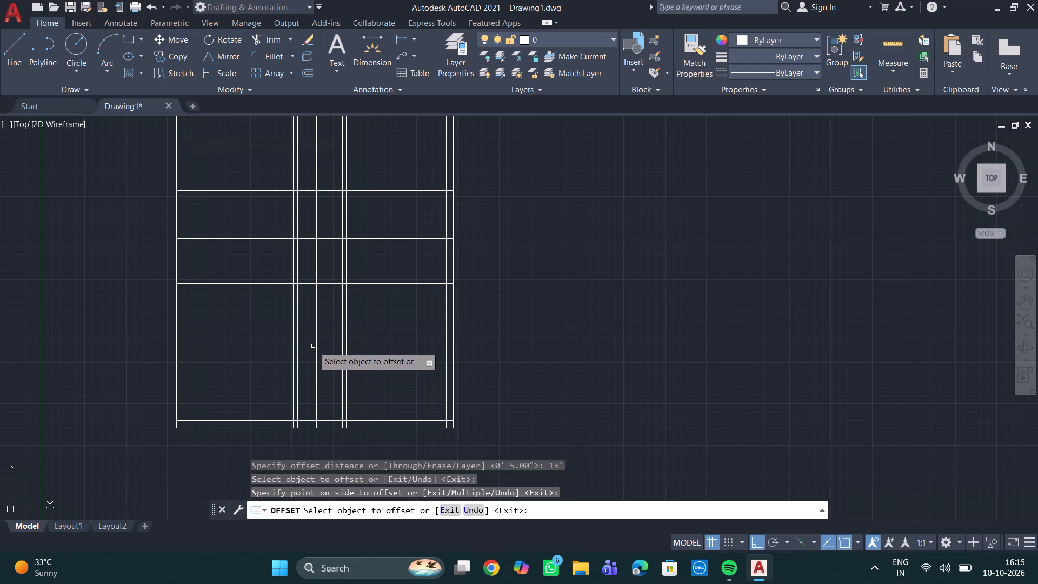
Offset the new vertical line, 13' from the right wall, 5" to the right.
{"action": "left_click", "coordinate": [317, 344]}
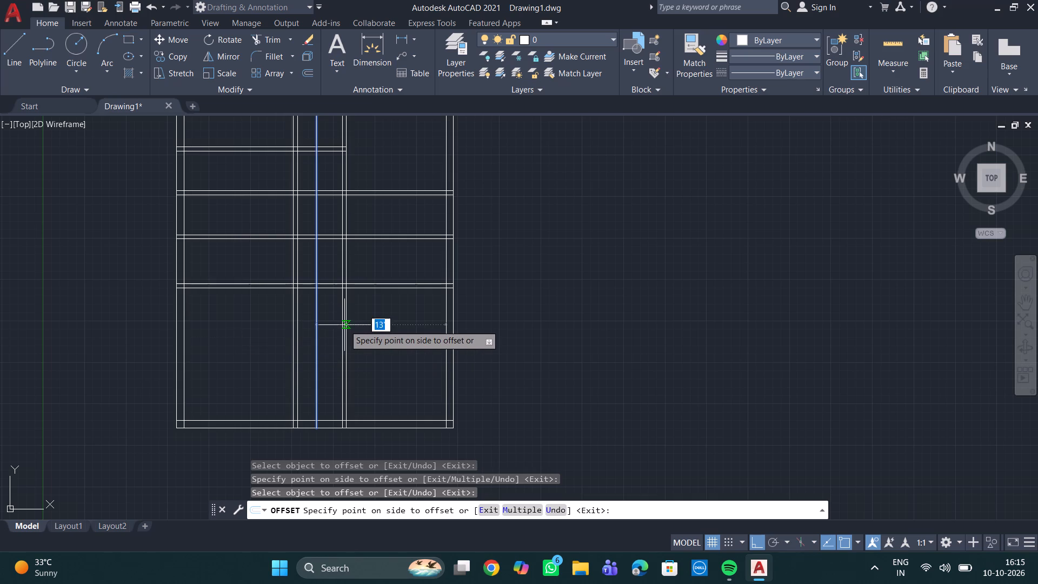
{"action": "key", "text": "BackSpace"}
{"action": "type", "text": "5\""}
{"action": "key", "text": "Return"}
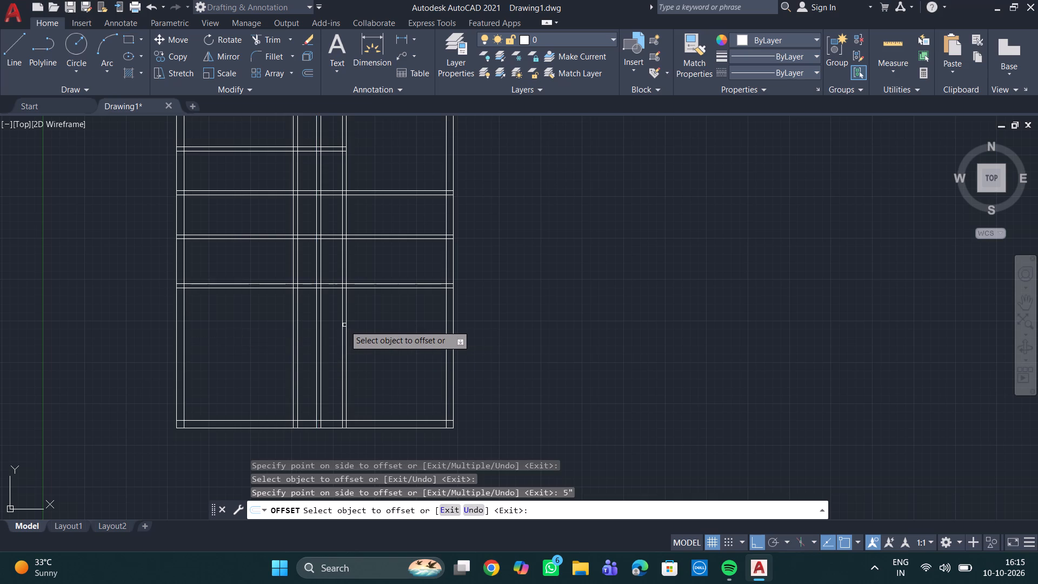
Offset the vertical line 13' from the right wall 5" to the left to form a vertical partition.
{"action": "left_click", "coordinate": [315, 354]}
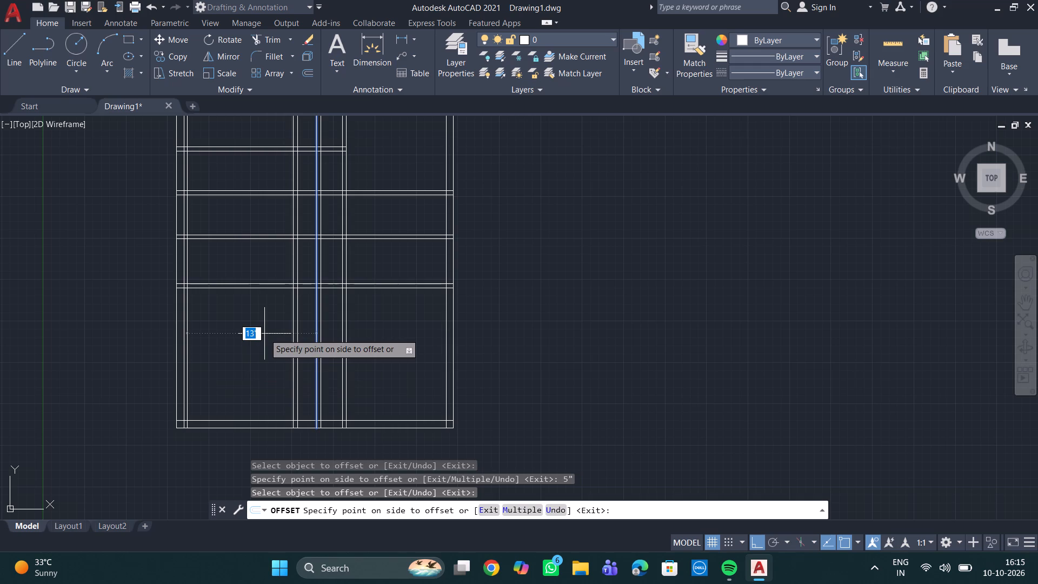
{"action": "key", "text": "BackSpace"}
{"action": "type", "text": "5\""}
{"action": "key", "text": "Return"}
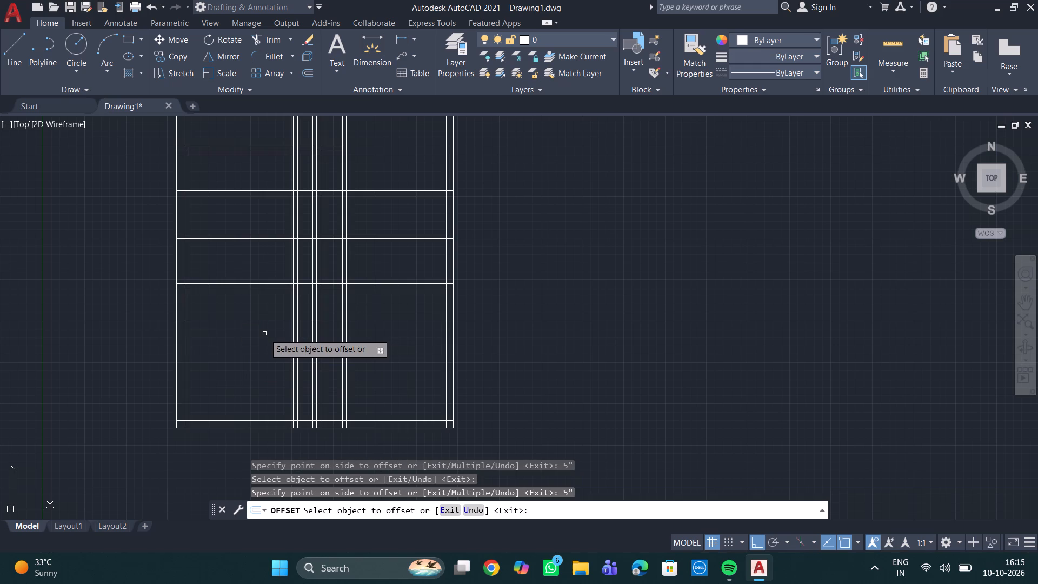
{"action": "key", "text": "Escape"}
{"action": "key", "text": "Escape"}
{"action": "key", "text": "Escape"}
{"action": "key", "text": "Escape"}
{"action": "key", "text": "Escape"}
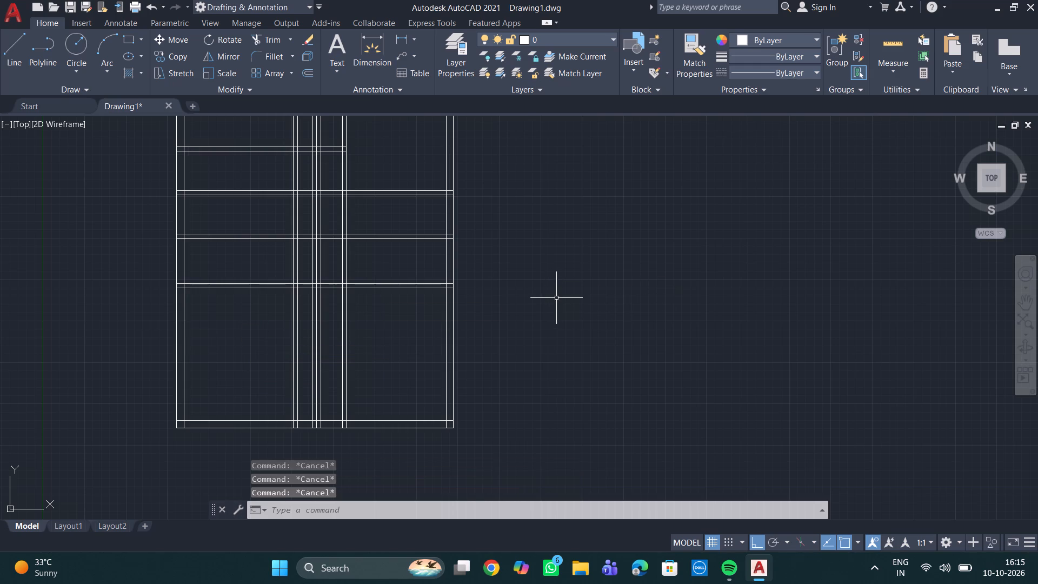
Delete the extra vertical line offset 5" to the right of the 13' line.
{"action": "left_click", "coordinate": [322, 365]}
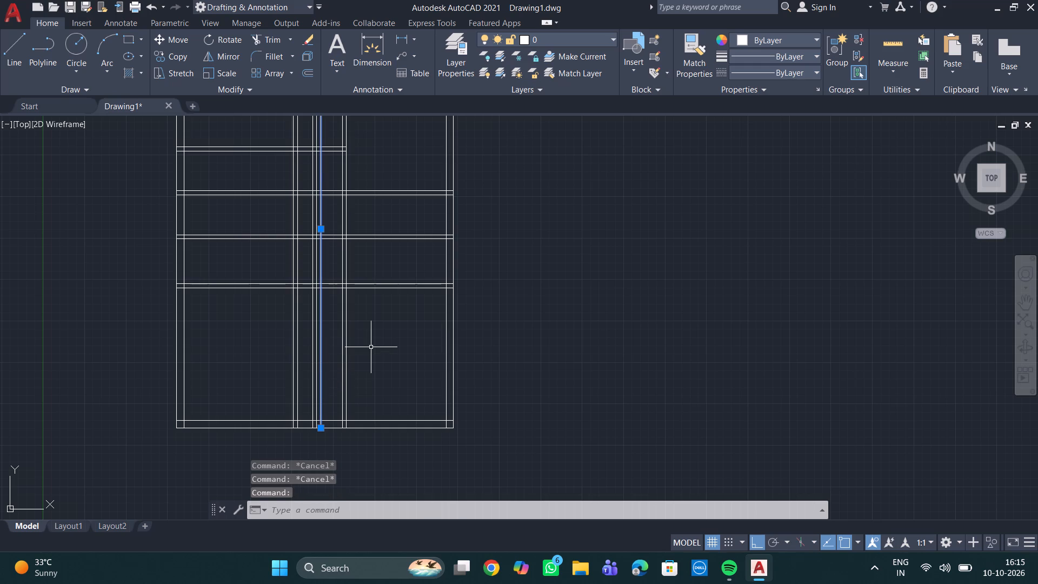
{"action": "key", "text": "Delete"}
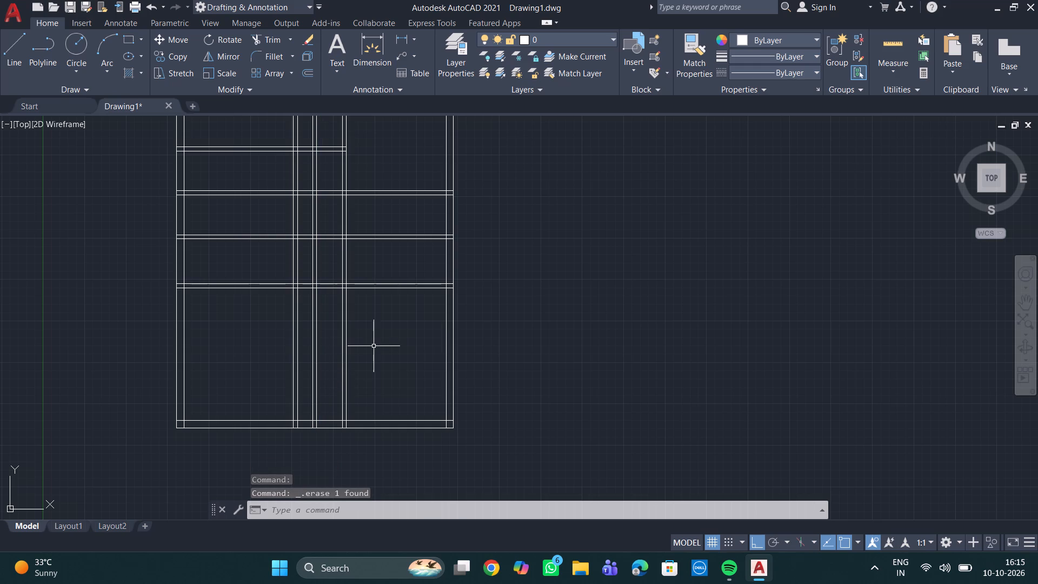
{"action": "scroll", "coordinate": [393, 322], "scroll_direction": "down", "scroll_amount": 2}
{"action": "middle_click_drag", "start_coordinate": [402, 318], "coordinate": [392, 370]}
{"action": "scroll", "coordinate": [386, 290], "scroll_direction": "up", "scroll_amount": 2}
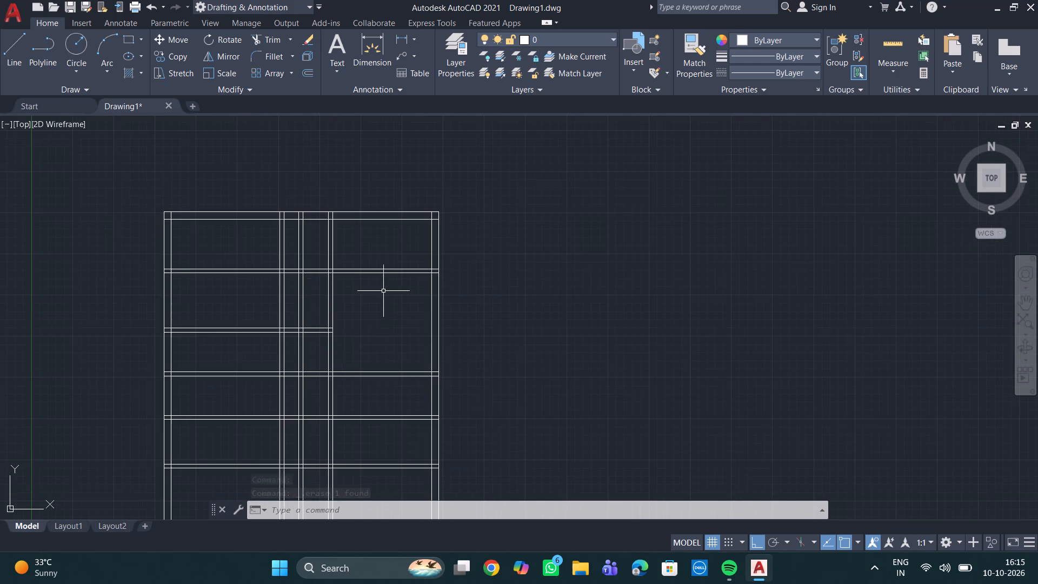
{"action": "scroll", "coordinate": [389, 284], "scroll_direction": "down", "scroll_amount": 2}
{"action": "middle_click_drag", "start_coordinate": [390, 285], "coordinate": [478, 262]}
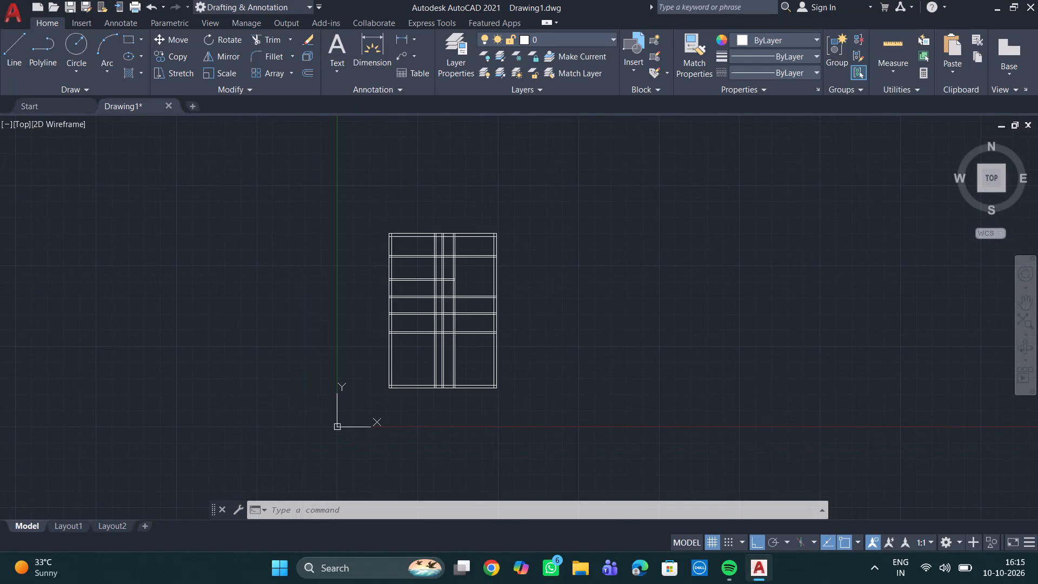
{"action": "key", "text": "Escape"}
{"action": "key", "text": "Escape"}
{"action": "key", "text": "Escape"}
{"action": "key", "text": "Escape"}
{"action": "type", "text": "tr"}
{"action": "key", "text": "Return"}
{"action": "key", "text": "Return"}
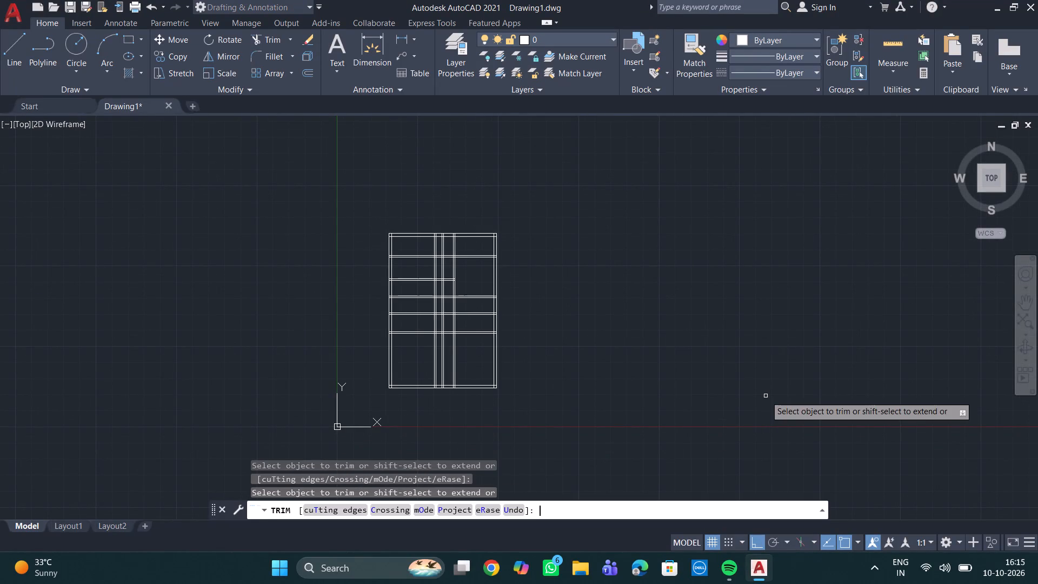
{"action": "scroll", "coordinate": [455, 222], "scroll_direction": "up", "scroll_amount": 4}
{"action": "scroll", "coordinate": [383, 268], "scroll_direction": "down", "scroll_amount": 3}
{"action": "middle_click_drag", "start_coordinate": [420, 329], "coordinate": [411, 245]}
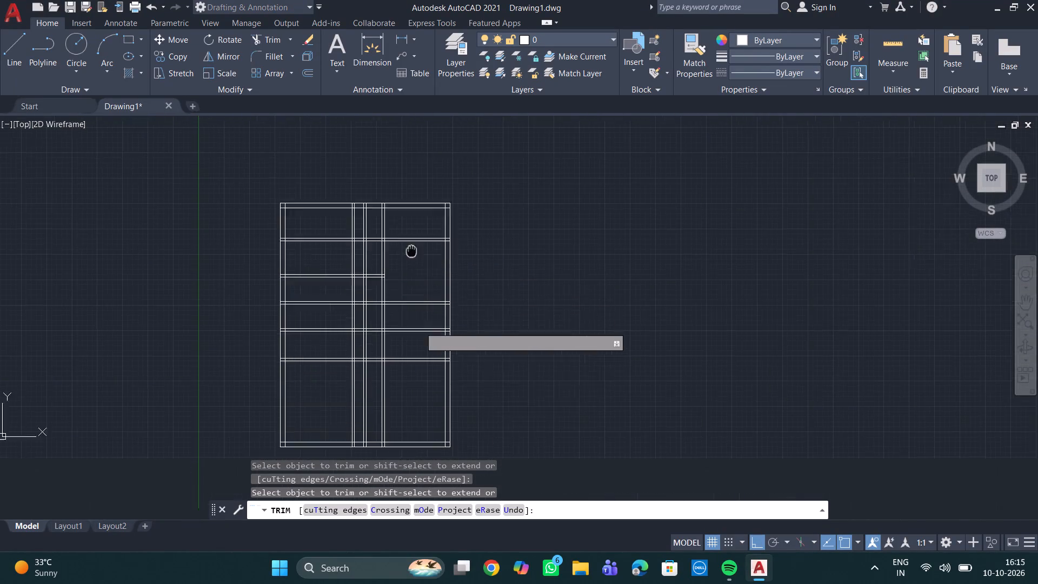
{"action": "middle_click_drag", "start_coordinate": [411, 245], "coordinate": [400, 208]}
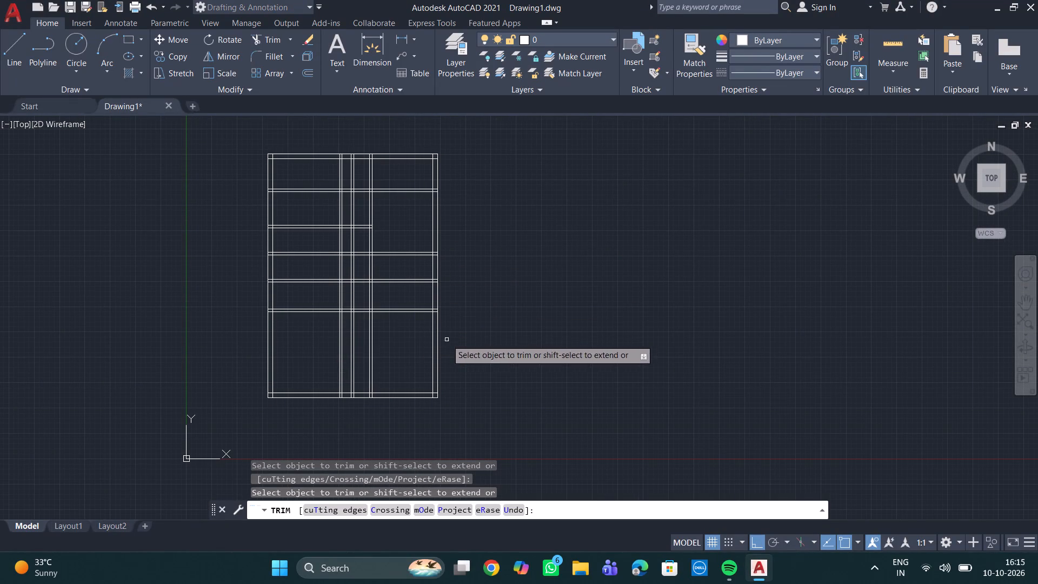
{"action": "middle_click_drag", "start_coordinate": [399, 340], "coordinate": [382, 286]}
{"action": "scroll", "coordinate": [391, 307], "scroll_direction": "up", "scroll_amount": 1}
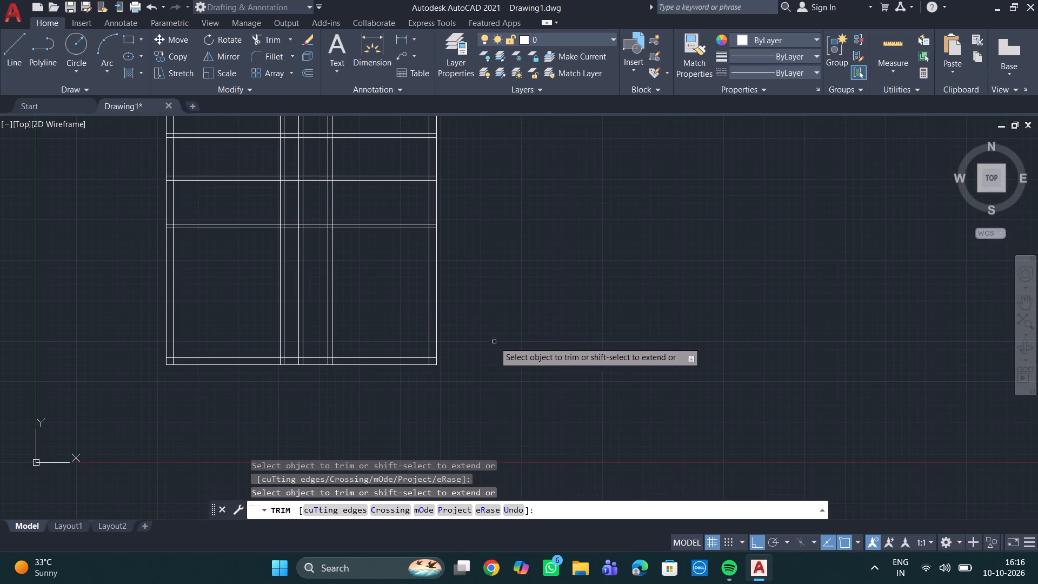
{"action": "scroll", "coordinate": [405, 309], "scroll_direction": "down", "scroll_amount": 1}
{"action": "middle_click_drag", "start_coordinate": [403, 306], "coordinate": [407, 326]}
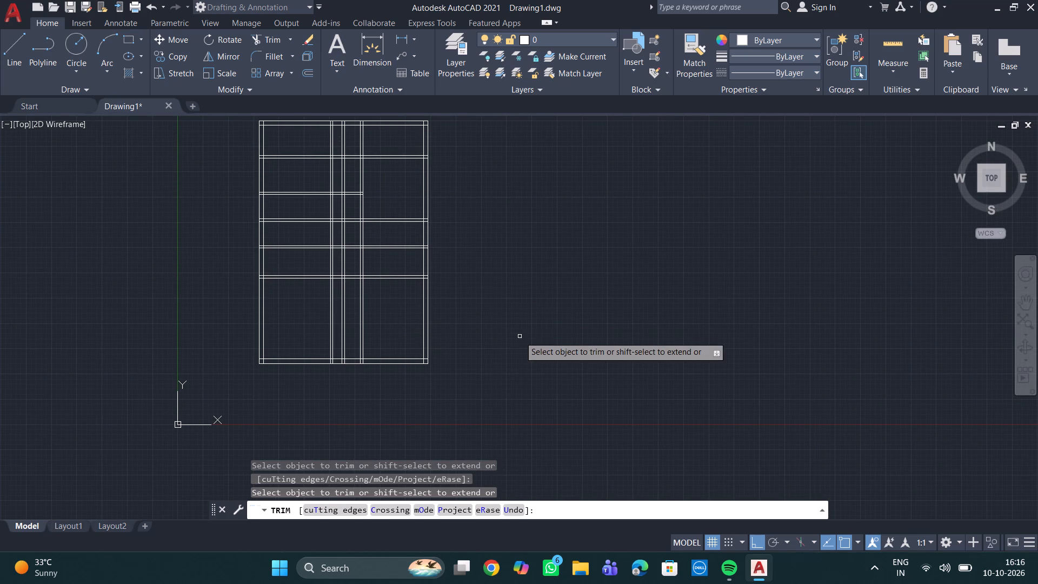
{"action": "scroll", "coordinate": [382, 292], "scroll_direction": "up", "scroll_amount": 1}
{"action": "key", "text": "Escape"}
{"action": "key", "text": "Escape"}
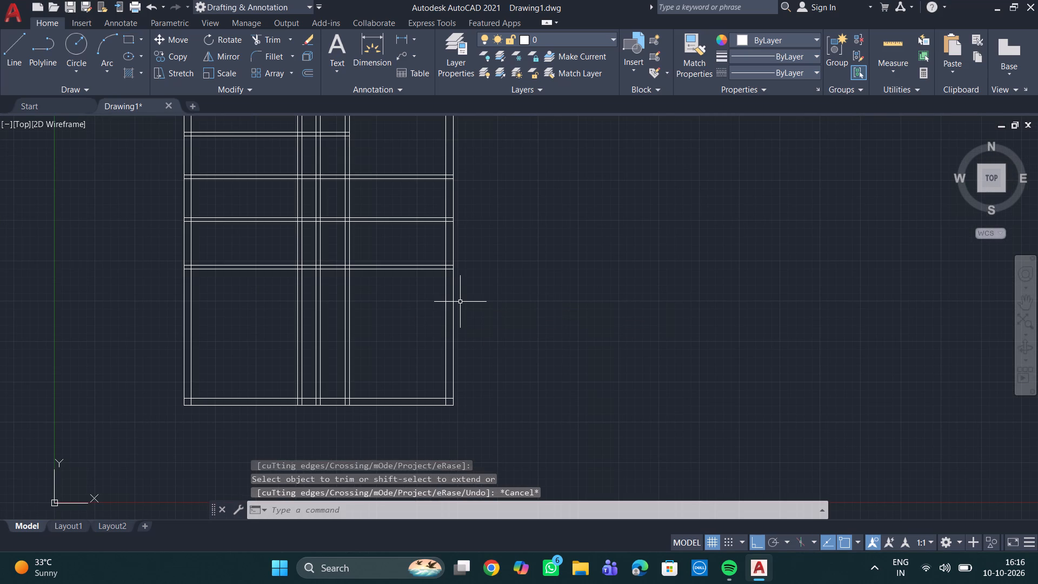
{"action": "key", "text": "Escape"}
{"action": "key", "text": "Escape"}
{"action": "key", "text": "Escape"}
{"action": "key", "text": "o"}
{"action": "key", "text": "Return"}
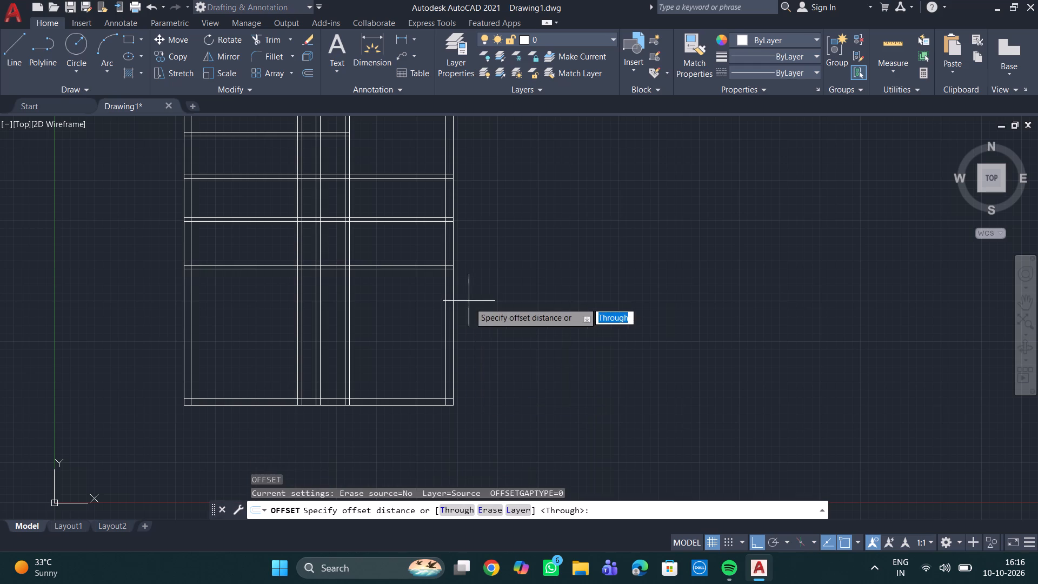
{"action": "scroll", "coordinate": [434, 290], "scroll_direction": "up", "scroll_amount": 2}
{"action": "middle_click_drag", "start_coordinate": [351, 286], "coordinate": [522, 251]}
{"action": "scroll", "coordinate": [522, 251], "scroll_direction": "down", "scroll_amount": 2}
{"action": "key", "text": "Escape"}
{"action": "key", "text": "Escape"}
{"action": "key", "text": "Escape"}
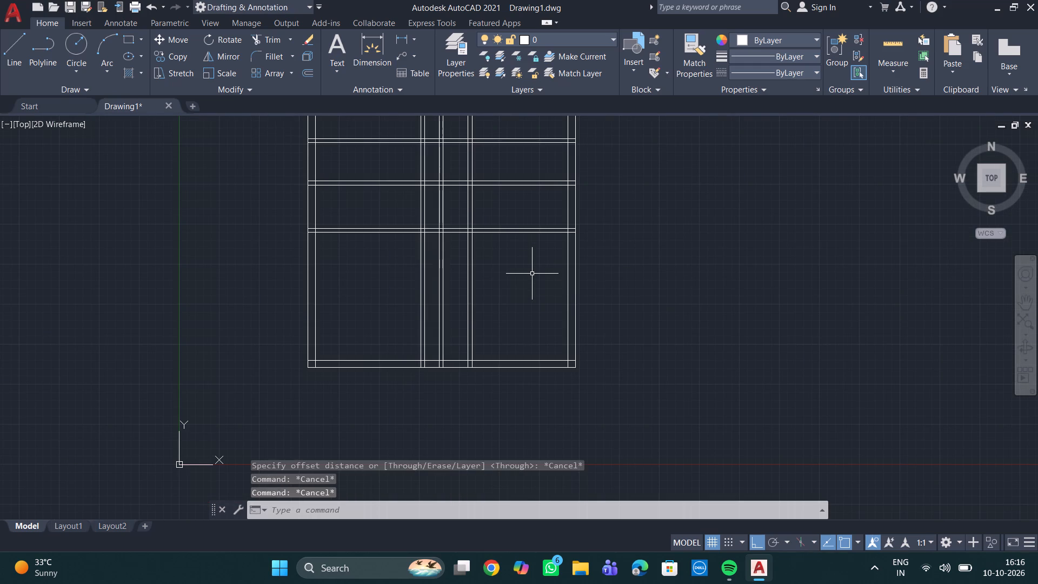
Trim the right-hand pair of vertical partition lines between the lowest horizontal partition and the bottom outer wall.
{"action": "type", "text": "tr"}
{"action": "key", "text": "Return"}
{"action": "key", "text": "Return"}
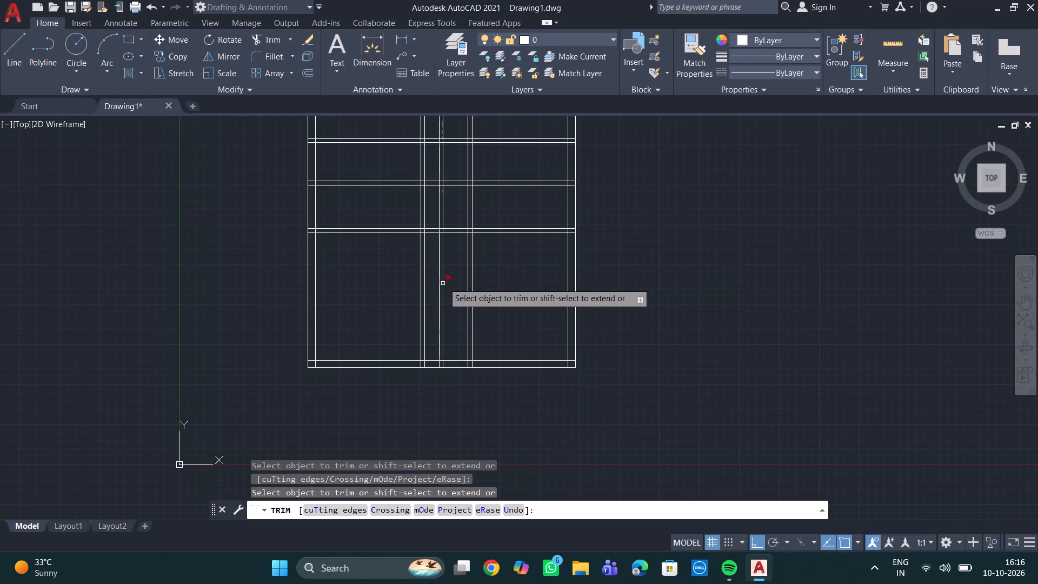
{"action": "left_click", "coordinate": [458, 281]}
{"action": "left_click", "coordinate": [521, 280]}
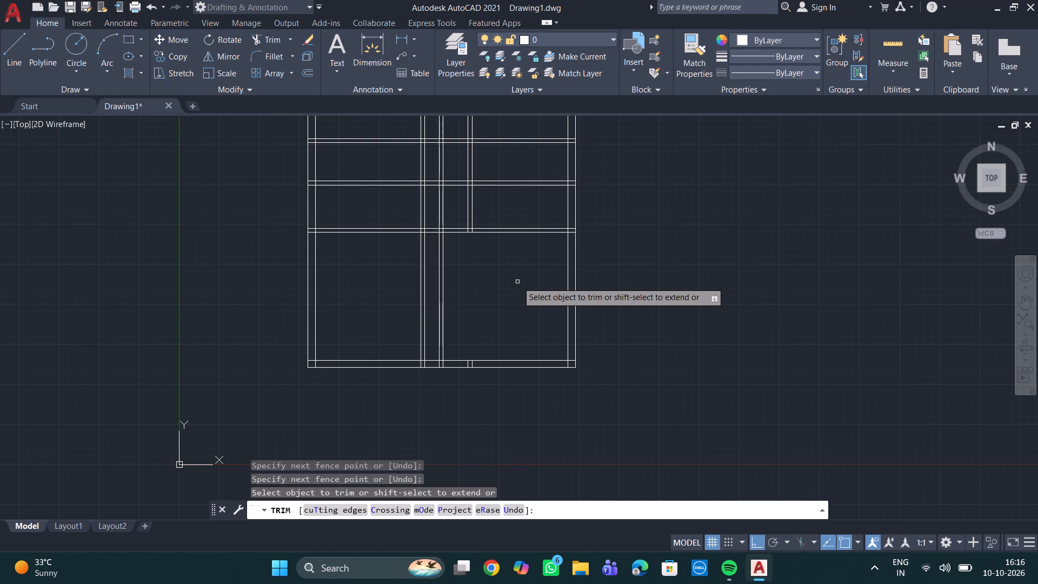
{"action": "key", "text": "Escape"}
{"action": "key", "text": "Escape"}
{"action": "key", "text": "Escape"}
{"action": "key", "text": "Escape"}
{"action": "key", "text": "Escape"}
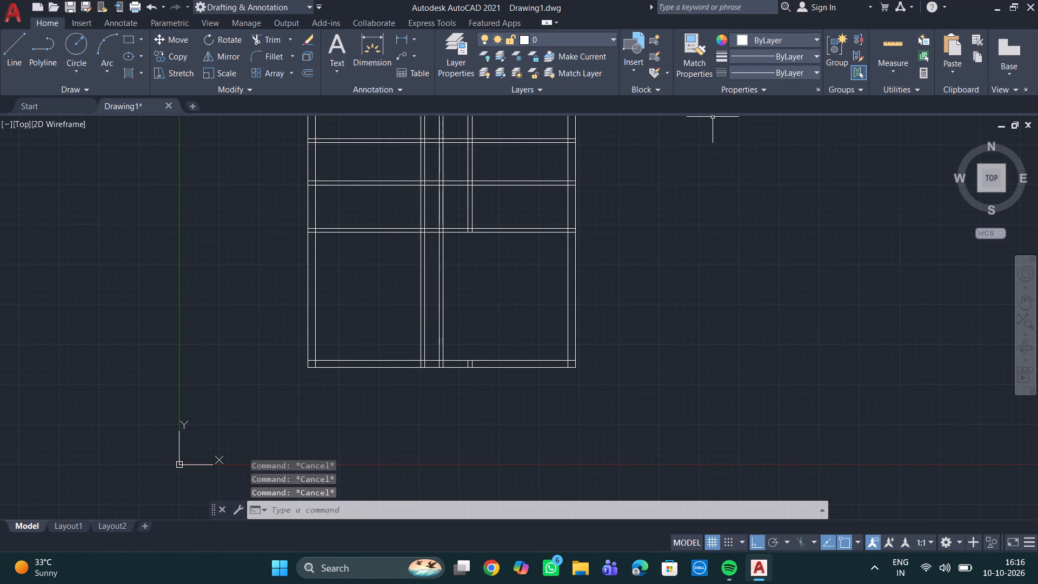
Measure the width and depth of the bottom-right room.
{"action": "left_click", "coordinate": [887, 40]}
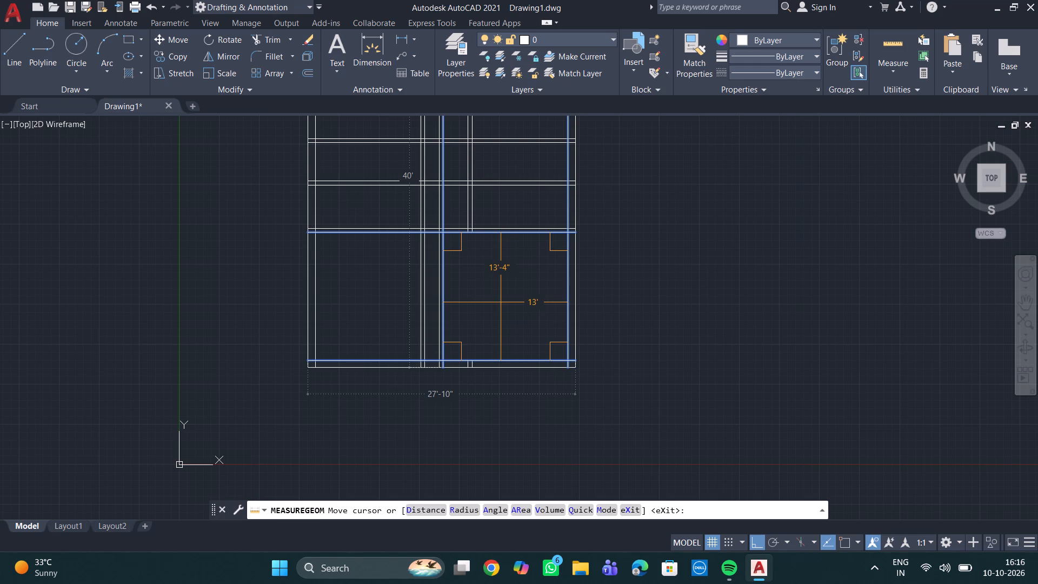
{"action": "key", "text": "Escape"}
{"action": "key", "text": "Escape"}
{"action": "key", "text": "Escape"}
{"action": "key", "text": "Escape"}
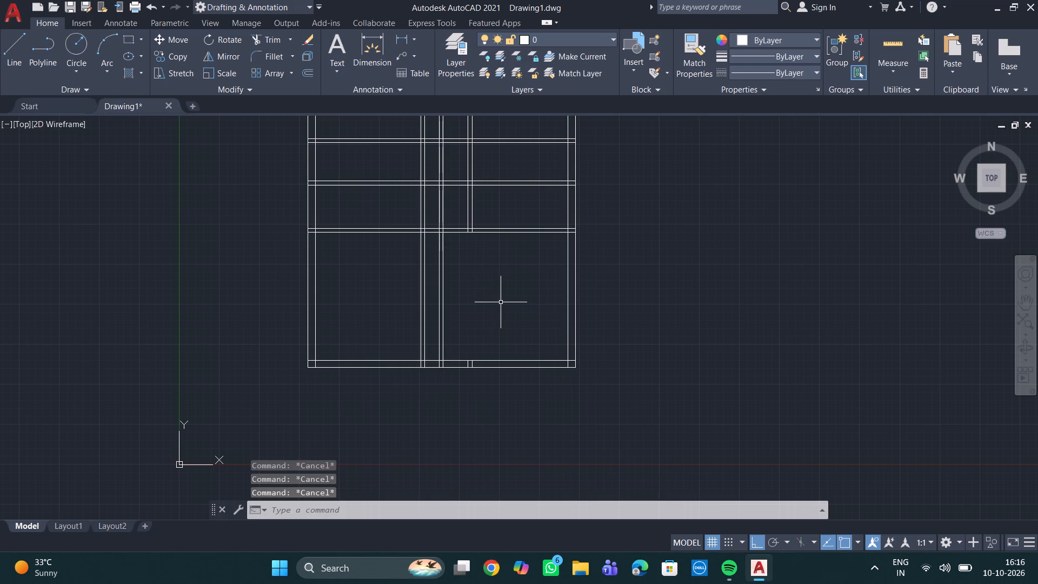
Delete both lines of the vertical partition 13' from the right outer wall.
{"action": "left_click", "coordinate": [441, 290]}
{"action": "left_click", "coordinate": [443, 287]}
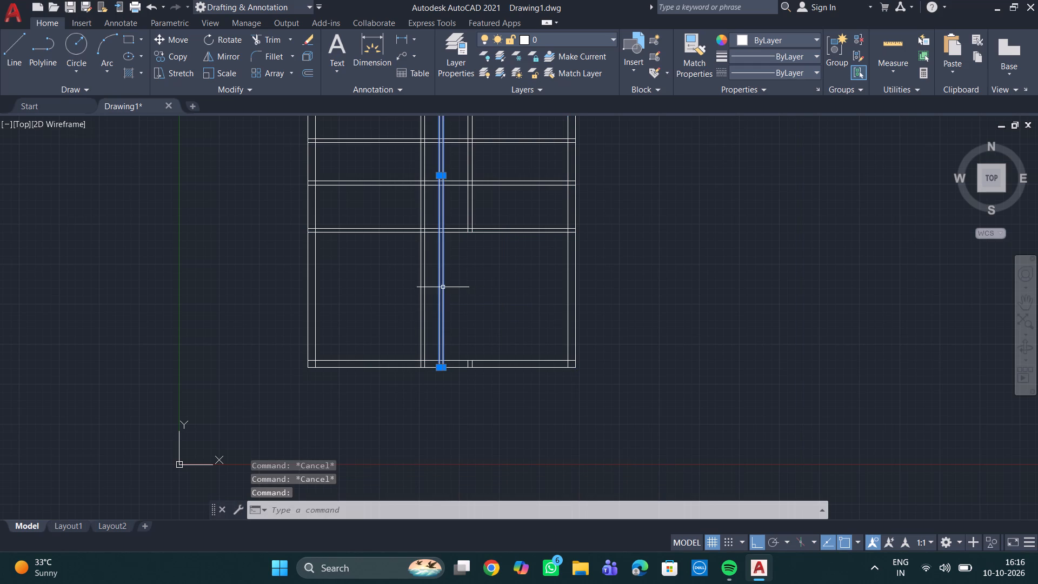
{"action": "key", "text": "Delete"}
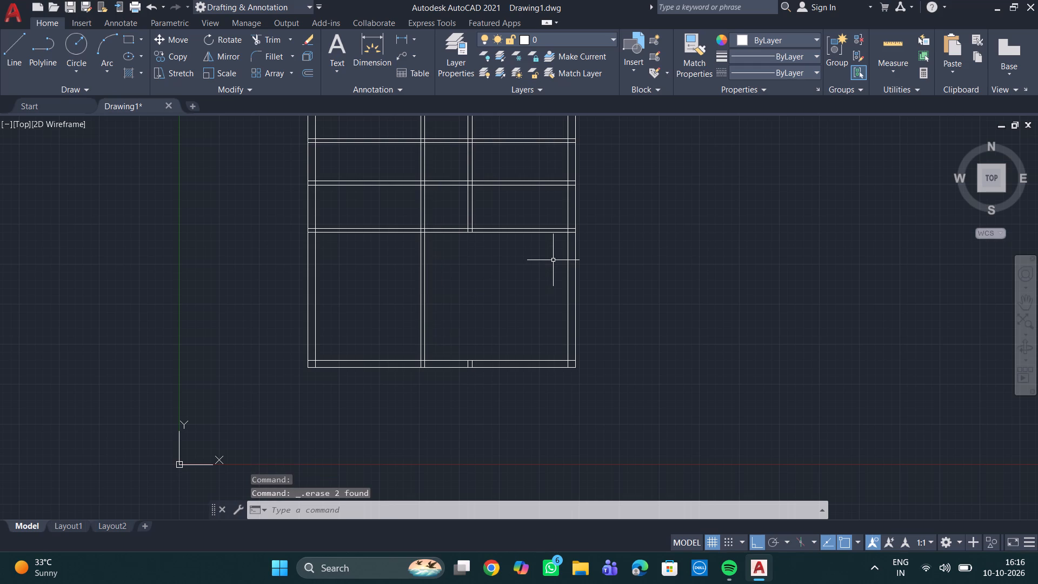
Offset the inner line of the right outer wall 11' to the left.
{"action": "key", "text": "o"}
{"action": "key", "text": "Return"}
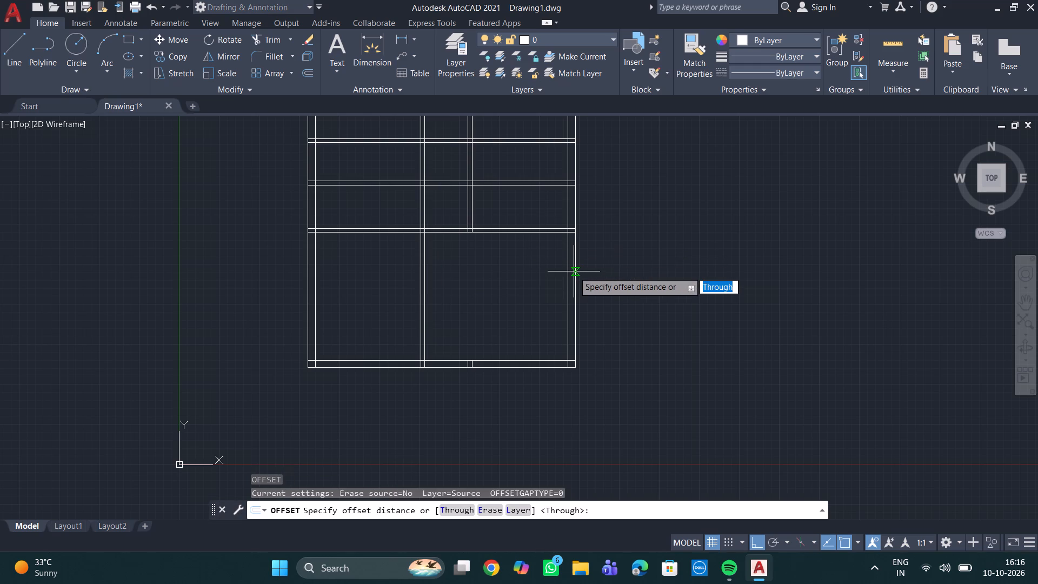
{"action": "type", "text": "11'"}
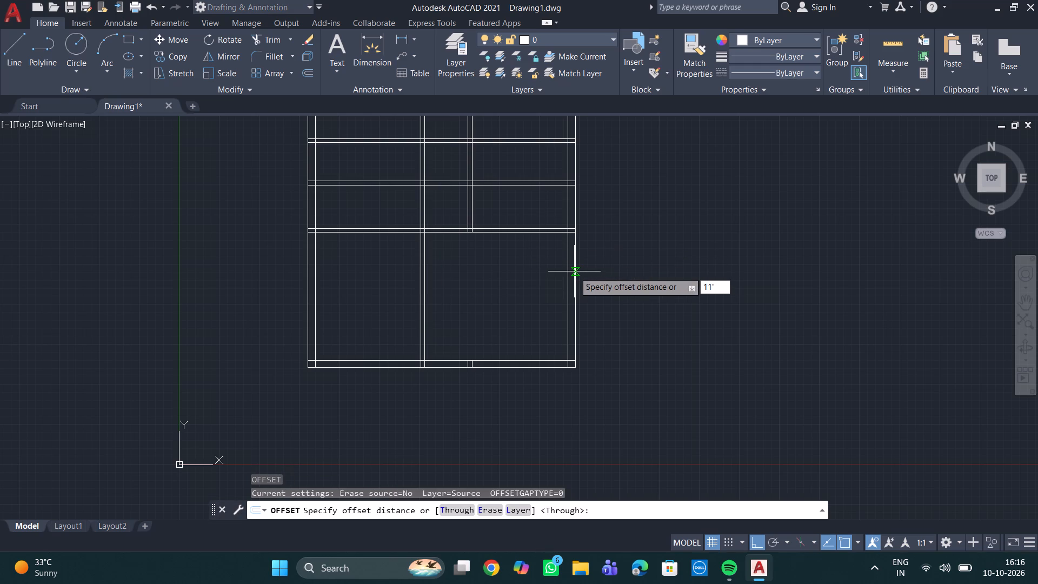
{"action": "key", "text": "Return"}
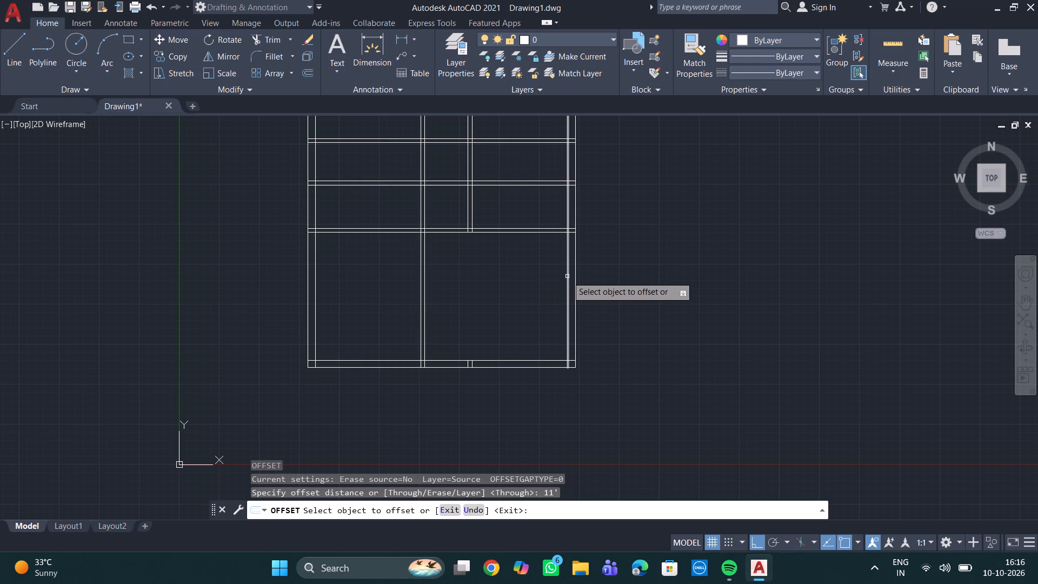
{"action": "left_click", "coordinate": [567, 276]}
{"action": "left_click", "coordinate": [504, 302]}
Offset the new vertical line, 11' from the right outer wall, 5" to the left to form a partition.
{"action": "left_click", "coordinate": [462, 305]}
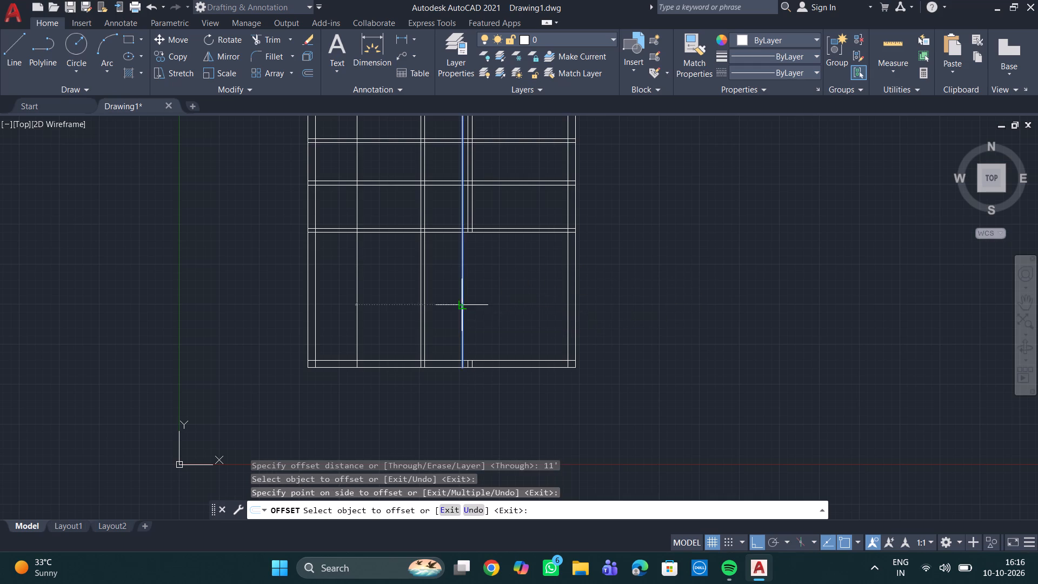
{"action": "key", "text": "BackSpace"}
{"action": "key", "text": "5"}
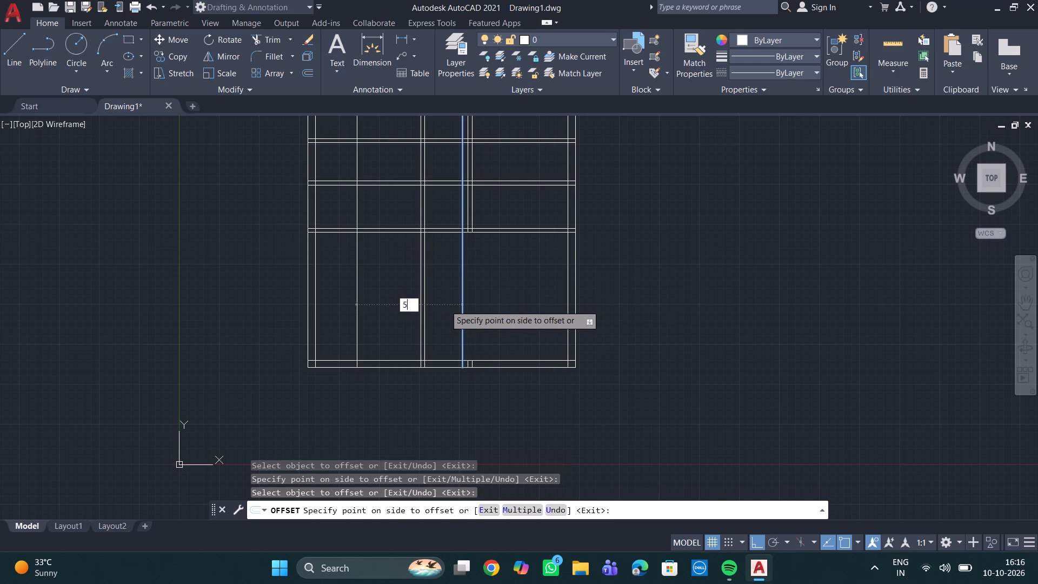
{"action": "key", "text": "Return"}
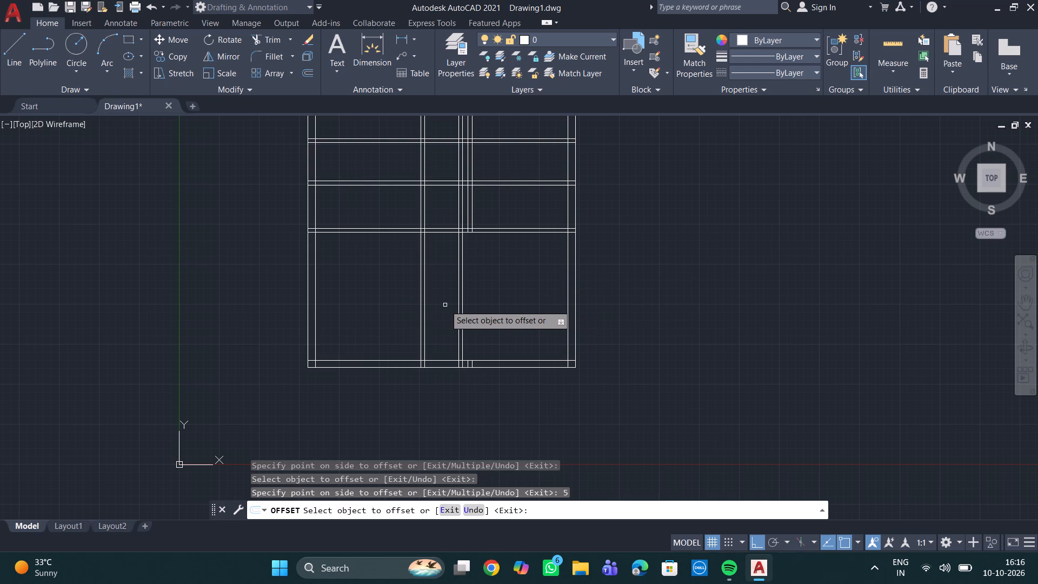
{"action": "key", "text": "Escape"}
{"action": "key", "text": "Escape"}
{"action": "key", "text": "Escape"}
{"action": "key", "text": "Escape"}
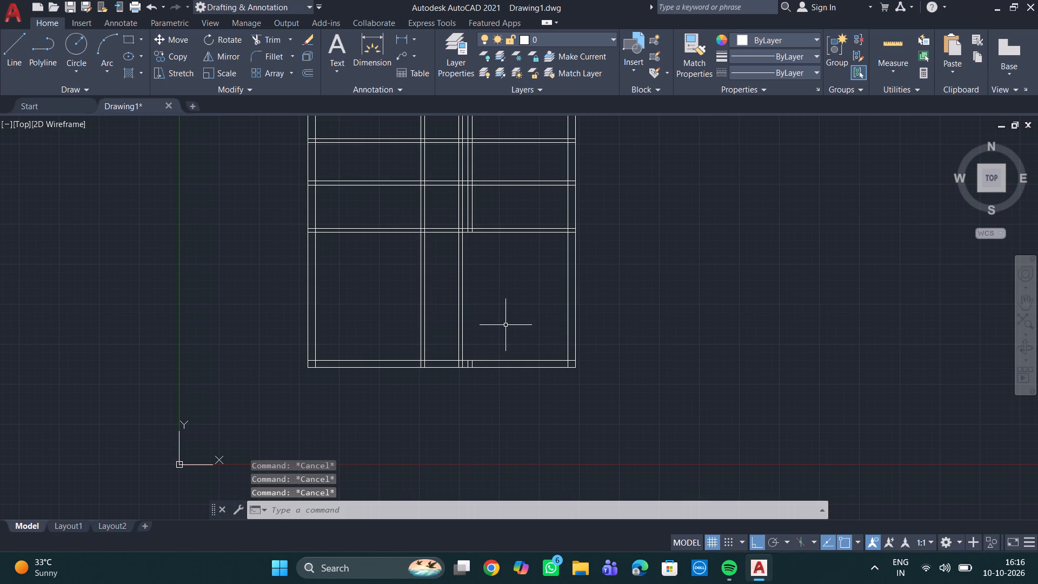
{"action": "key", "text": "Escape"}
{"action": "key", "text": "Escape"}
{"action": "key", "text": "Escape"}
{"action": "key", "text": "Escape"}
{"action": "key", "text": "Escape"}
{"action": "key", "text": "Escape"}
{"action": "key", "text": "Escape"}
Measure the bottom-right room's width and the thickness of the new vertical partition.
{"action": "scroll", "coordinate": [482, 324], "scroll_direction": "down", "scroll_amount": 3}
{"action": "scroll", "coordinate": [489, 319], "scroll_direction": "up", "scroll_amount": 4}
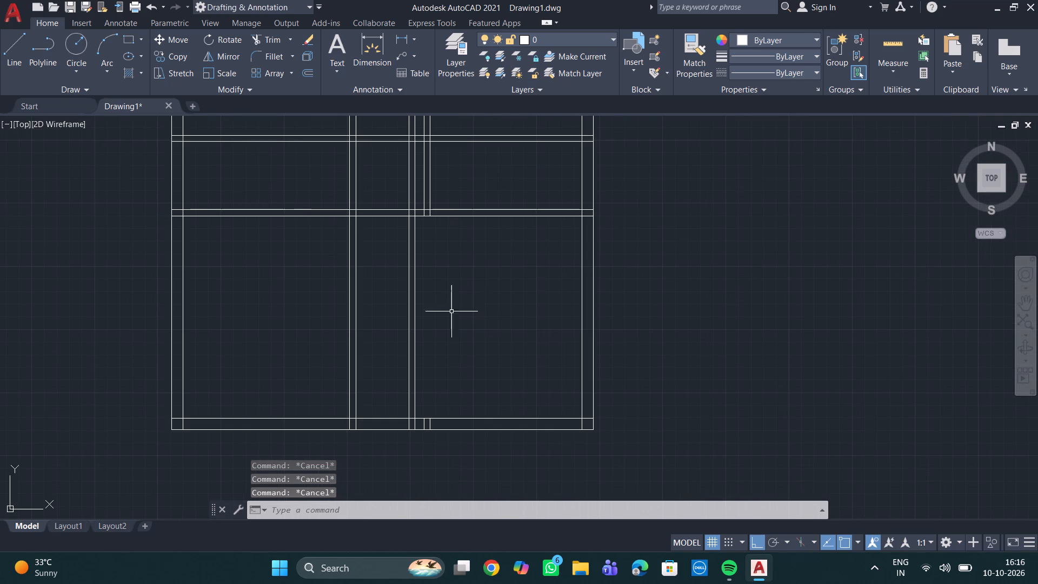
{"action": "scroll", "coordinate": [444, 313], "scroll_direction": "down", "scroll_amount": 1}
{"action": "key", "text": "Escape"}
{"action": "key", "text": "Escape"}
{"action": "key", "text": "Escape"}
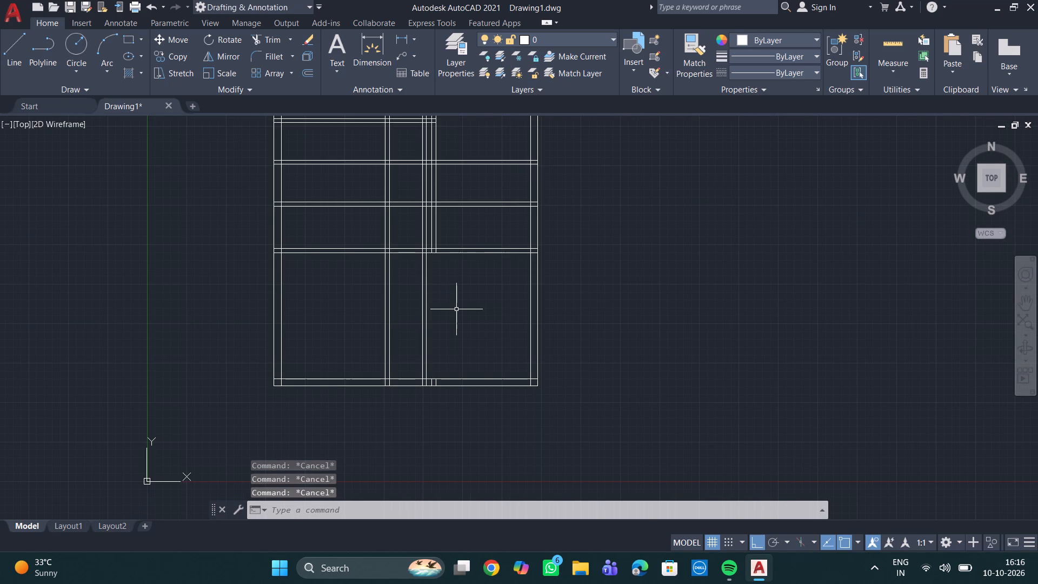
{"action": "key", "text": "Escape"}
{"action": "key", "text": "Escape"}
{"action": "scroll", "coordinate": [489, 289], "scroll_direction": "down", "scroll_amount": 2}
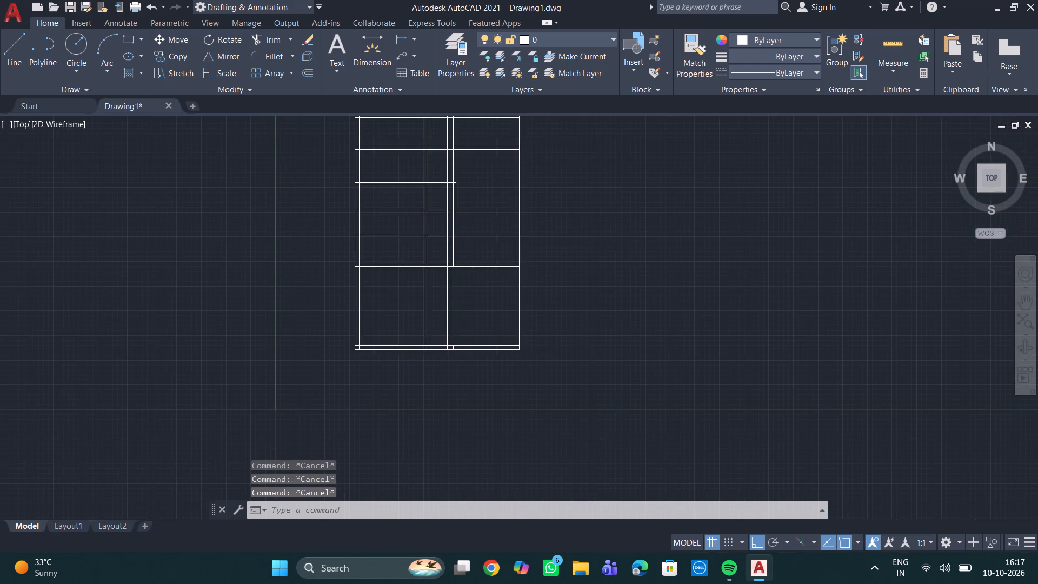
{"action": "middle_click_drag", "start_coordinate": [491, 291], "coordinate": [491, 299]}
{"action": "scroll", "coordinate": [486, 306], "scroll_direction": "up", "scroll_amount": 2}
{"action": "middle_click_drag", "start_coordinate": [485, 307], "coordinate": [470, 371]}
{"action": "scroll", "coordinate": [470, 371], "scroll_direction": "down", "scroll_amount": 1}
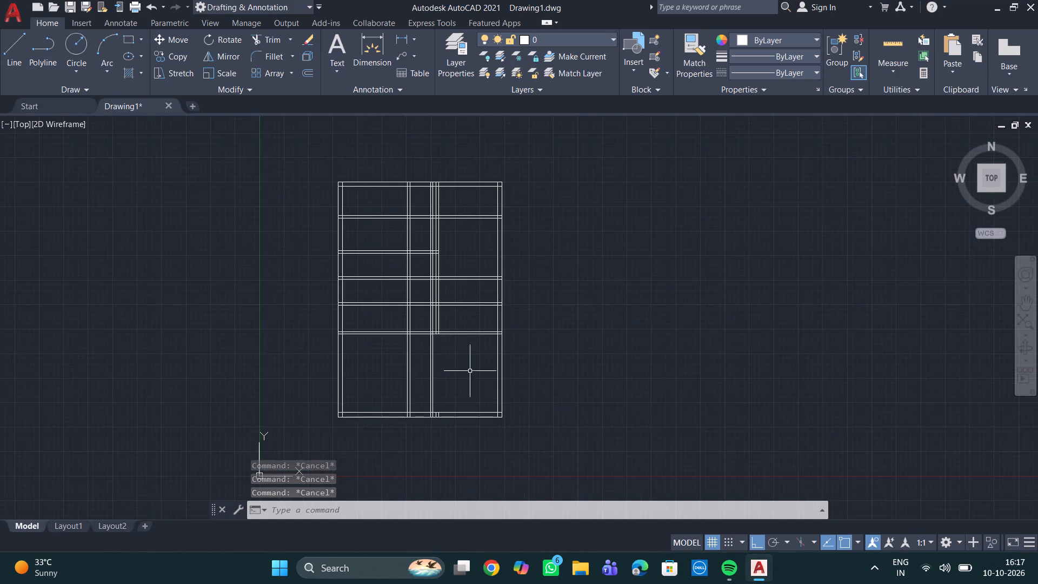
{"action": "scroll", "coordinate": [468, 365], "scroll_direction": "up", "scroll_amount": 1}
{"action": "middle_click_drag", "start_coordinate": [468, 365], "coordinate": [462, 343]}
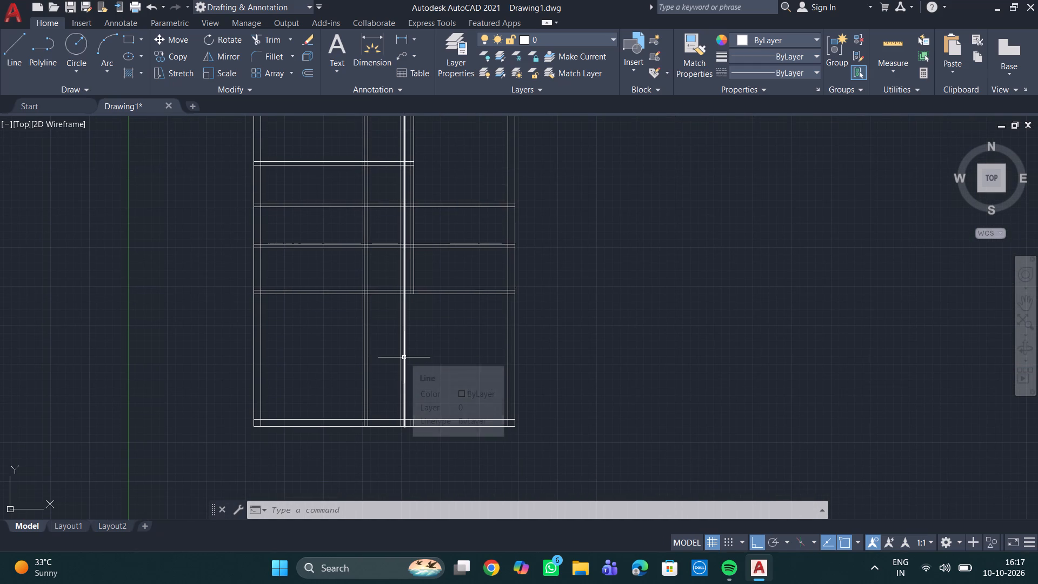
{"action": "left_click", "coordinate": [888, 44]}
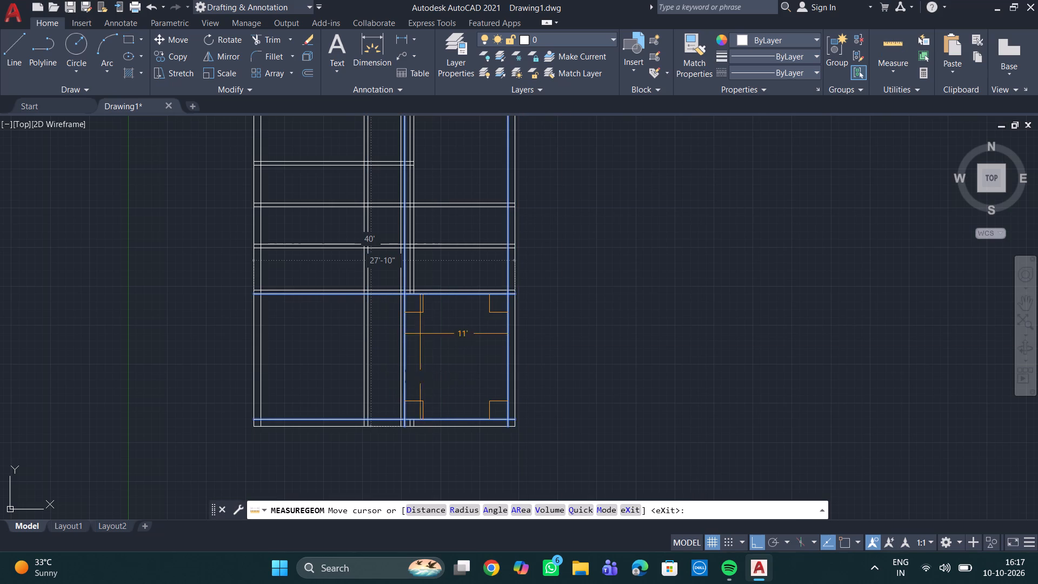
{"action": "scroll", "coordinate": [407, 307], "scroll_direction": "up", "scroll_amount": 4}
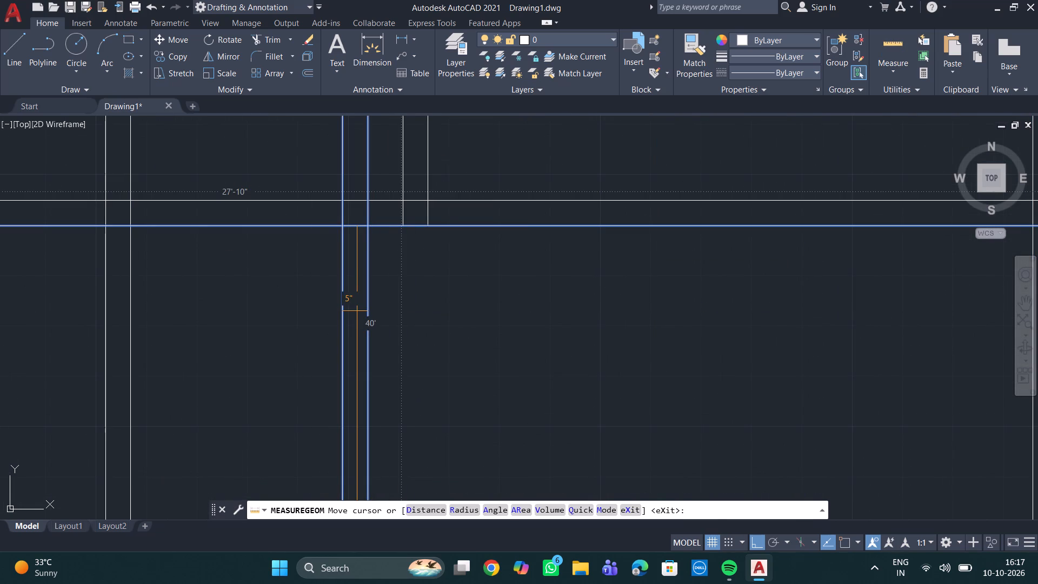
{"action": "key", "text": "Escape"}
{"action": "key", "text": "Escape"}
{"action": "key", "text": "Escape"}
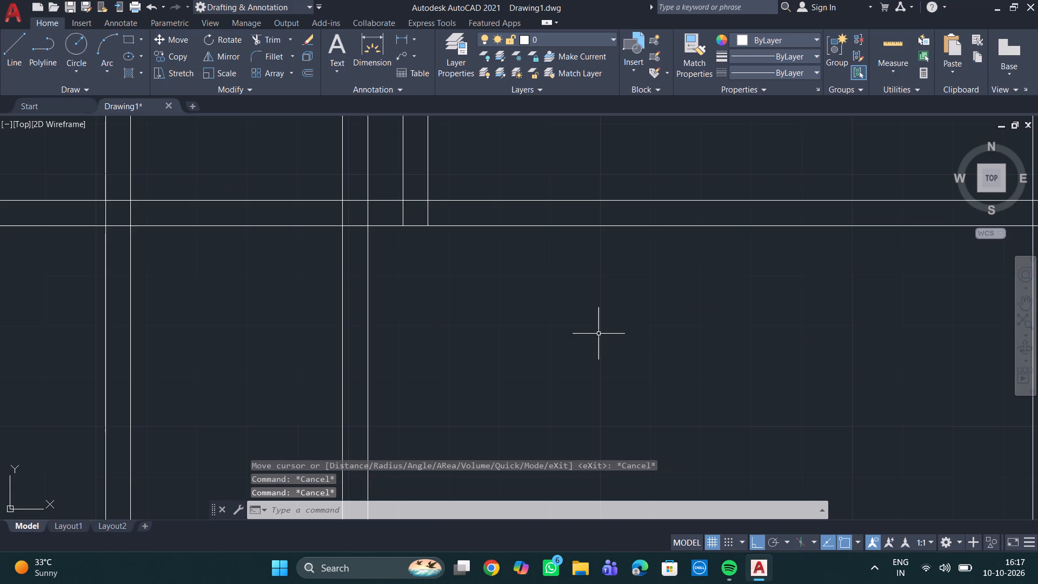
Examine the partition layout of the right-hand rooms above the bottom-right room.
{"action": "scroll", "coordinate": [580, 347], "scroll_direction": "down", "scroll_amount": 2}
{"action": "middle_click_drag", "start_coordinate": [577, 352], "coordinate": [535, 302]}
{"action": "scroll", "coordinate": [534, 302], "scroll_direction": "down", "scroll_amount": 2}
{"action": "middle_click_drag", "start_coordinate": [544, 304], "coordinate": [435, 326]}
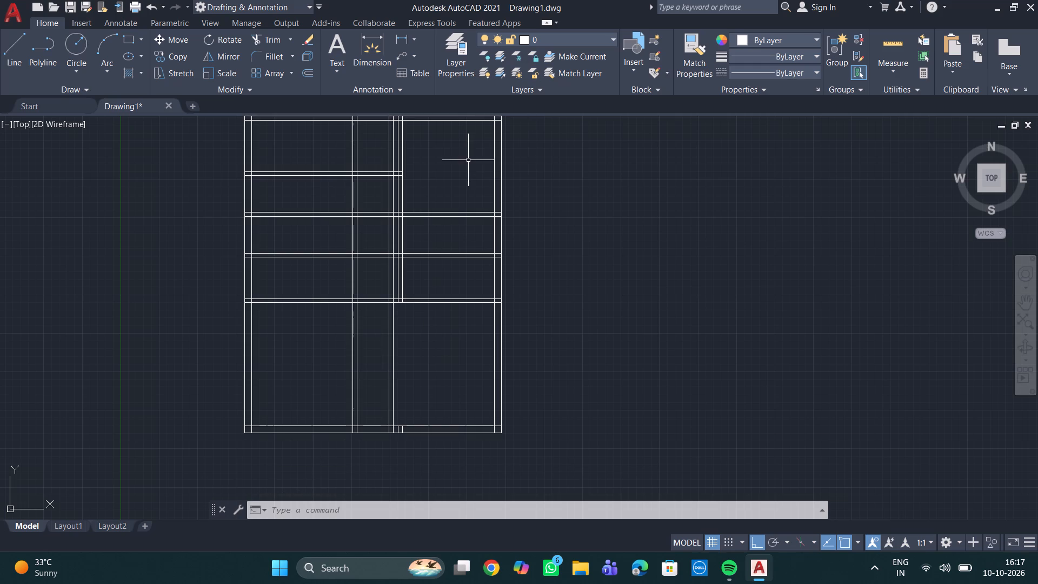
{"action": "middle_click_drag", "start_coordinate": [467, 161], "coordinate": [465, 202]}
{"action": "middle_click_drag", "start_coordinate": [461, 212], "coordinate": [467, 266]}
{"action": "middle_click_drag", "start_coordinate": [467, 253], "coordinate": [464, 243]}
{"action": "scroll", "coordinate": [456, 240], "scroll_direction": "up", "scroll_amount": 2}
{"action": "middle_click_drag", "start_coordinate": [452, 243], "coordinate": [454, 182]}
{"action": "scroll", "coordinate": [454, 182], "scroll_direction": "down", "scroll_amount": 3}
{"action": "middle_click_drag", "start_coordinate": [453, 260], "coordinate": [451, 277]}
{"action": "scroll", "coordinate": [448, 275], "scroll_direction": "up", "scroll_amount": 2}
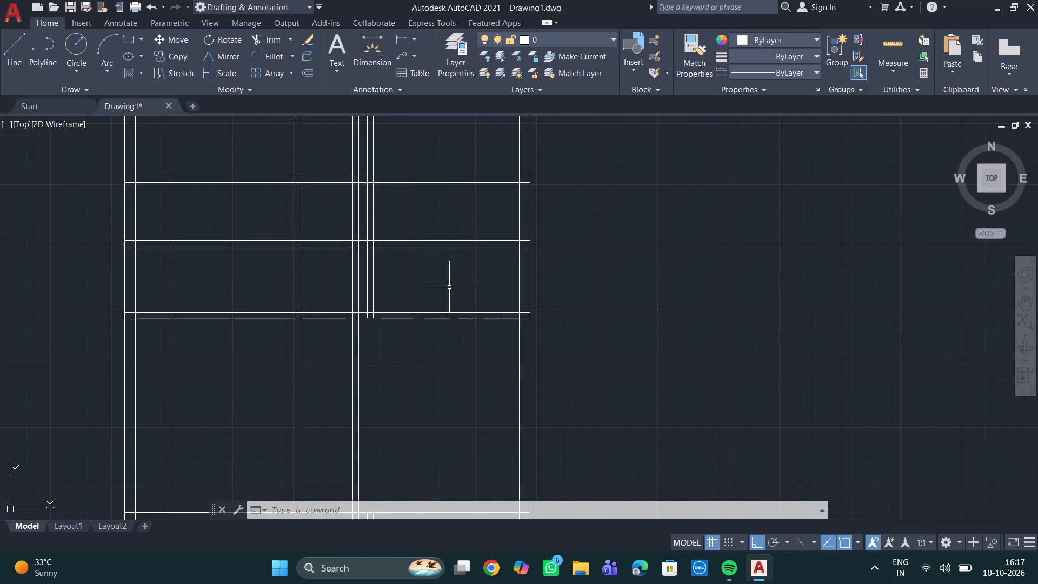
Offset the lower line of the lowest horizontal partition 13' downward to set the bottom rooms' depth.
{"action": "middle_click_drag", "start_coordinate": [448, 288], "coordinate": [449, 252]}
{"action": "scroll", "coordinate": [462, 293], "scroll_direction": "down", "scroll_amount": 1}
{"action": "key", "text": "o"}
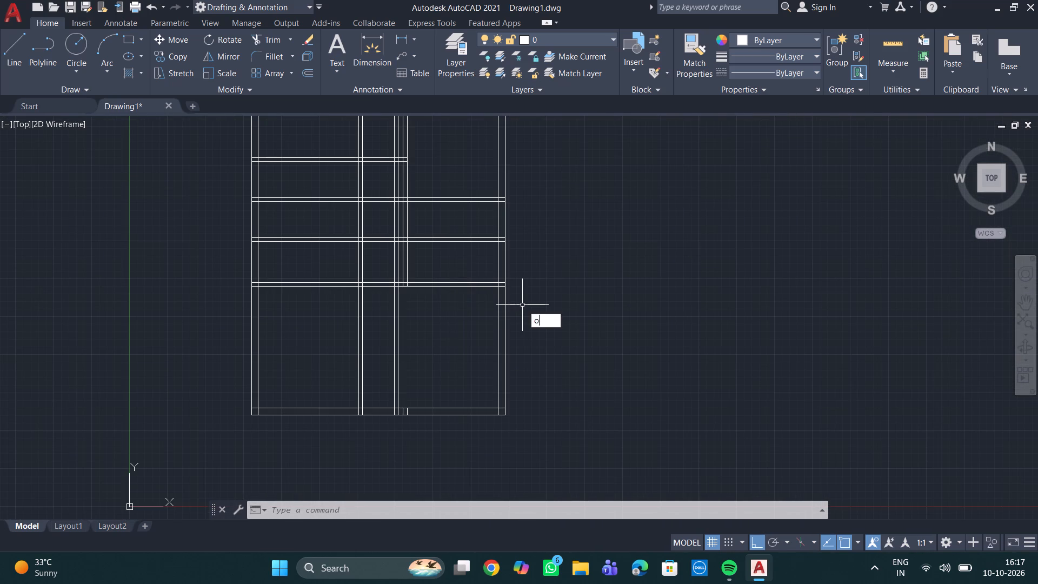
{"action": "key", "text": "Return"}
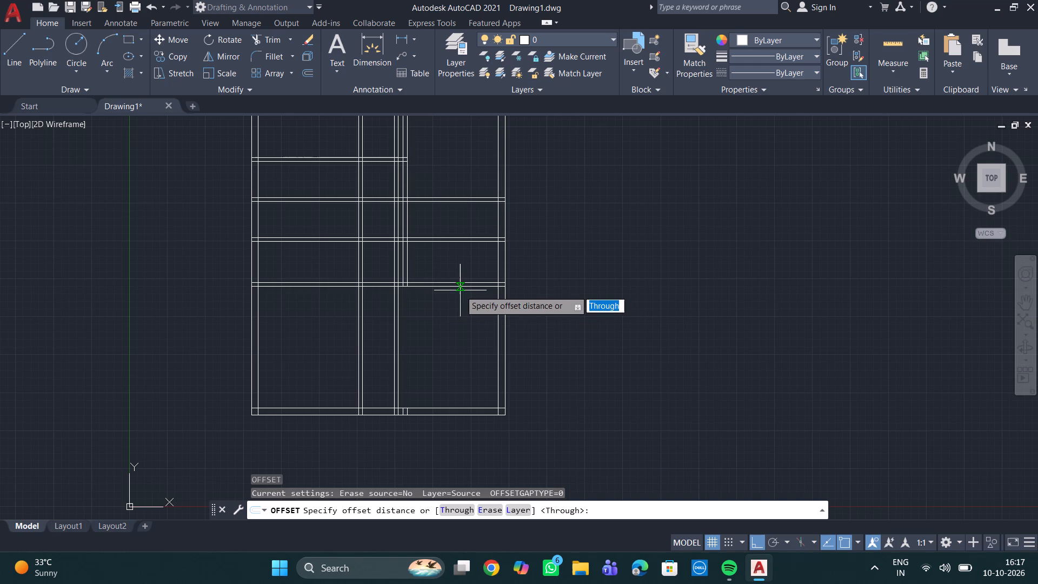
{"action": "scroll", "coordinate": [450, 289], "scroll_direction": "up", "scroll_amount": 1}
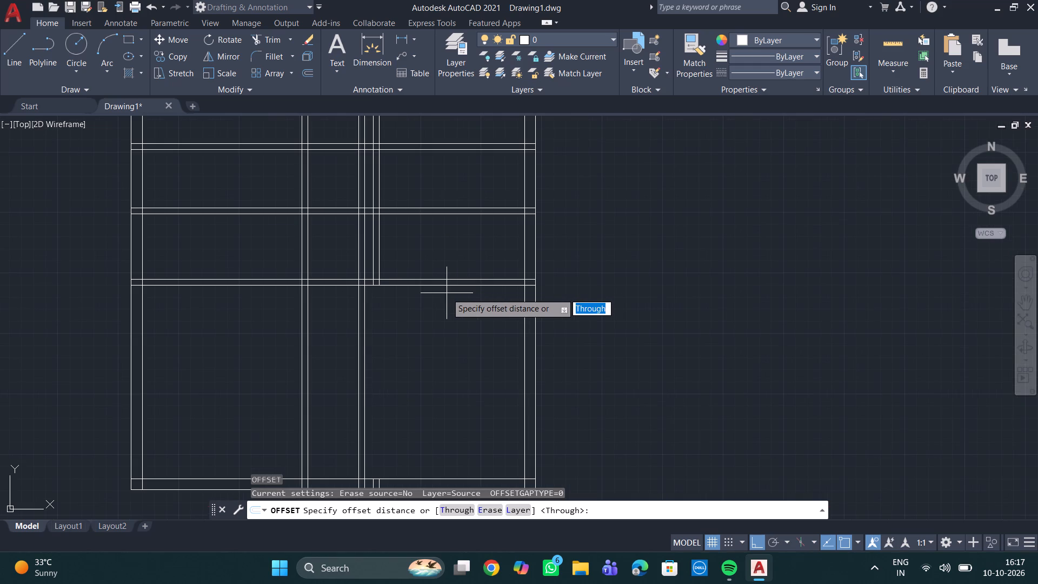
{"action": "type", "text": "13'"}
{"action": "key", "text": "Return"}
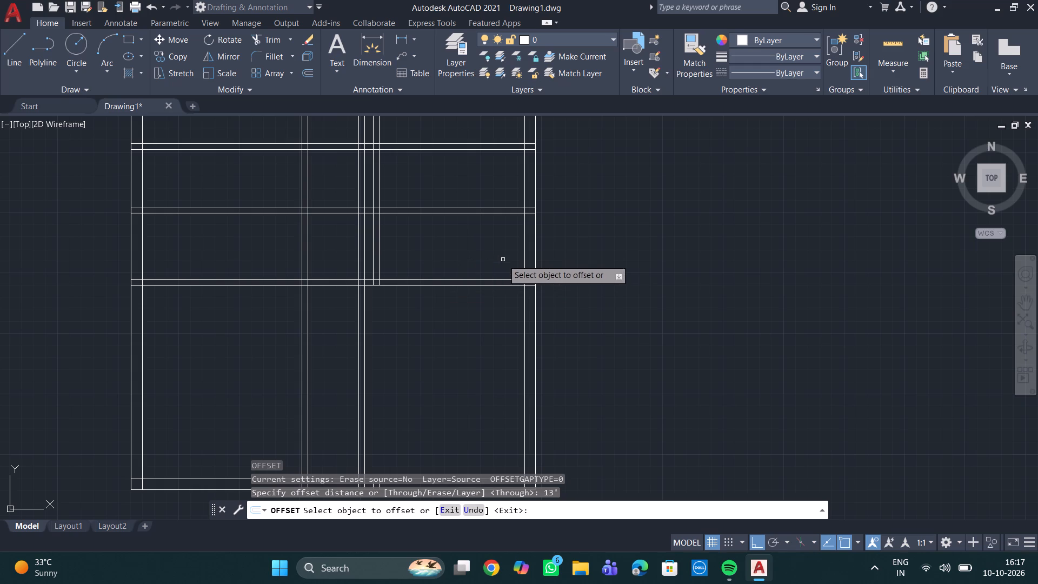
{"action": "left_click", "coordinate": [442, 287]}
{"action": "scroll", "coordinate": [447, 365], "scroll_direction": "down", "scroll_amount": 1}
{"action": "middle_click_drag", "start_coordinate": [446, 365], "coordinate": [441, 335]}
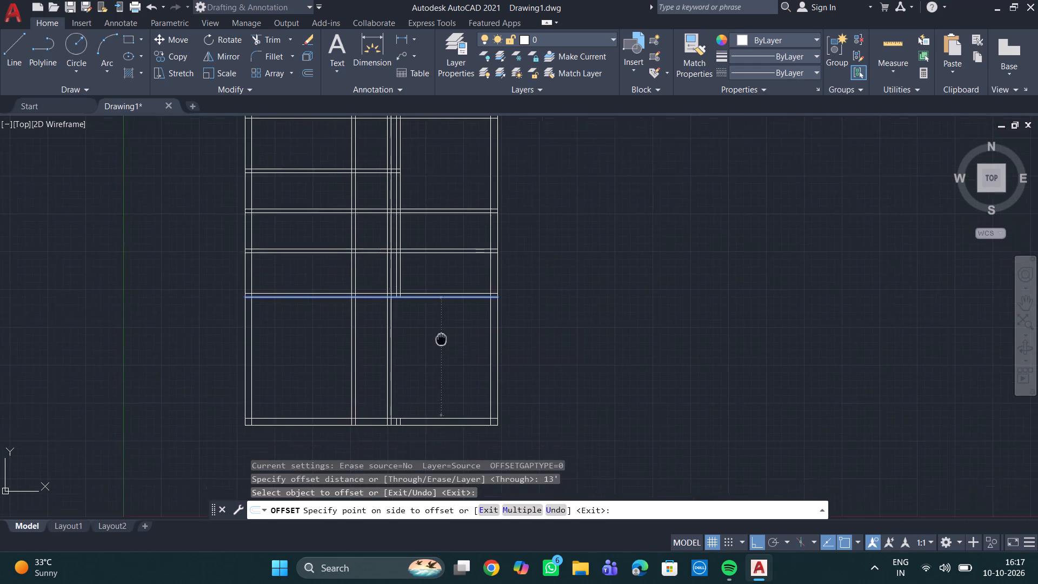
{"action": "middle_click_drag", "start_coordinate": [441, 335], "coordinate": [442, 318]}
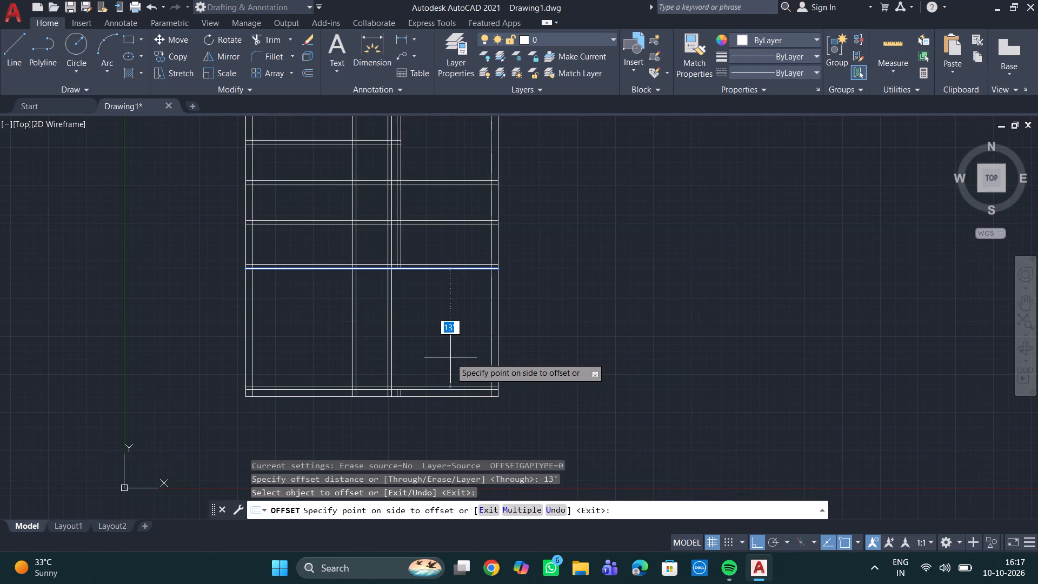
{"action": "left_click", "coordinate": [450, 357]}
Offset the new horizontal line 9" downward to form the bottom outer wall.
{"action": "middle_click_drag", "start_coordinate": [455, 360], "coordinate": [416, 273]}
{"action": "scroll", "coordinate": [412, 288], "scroll_direction": "up", "scroll_amount": 2}
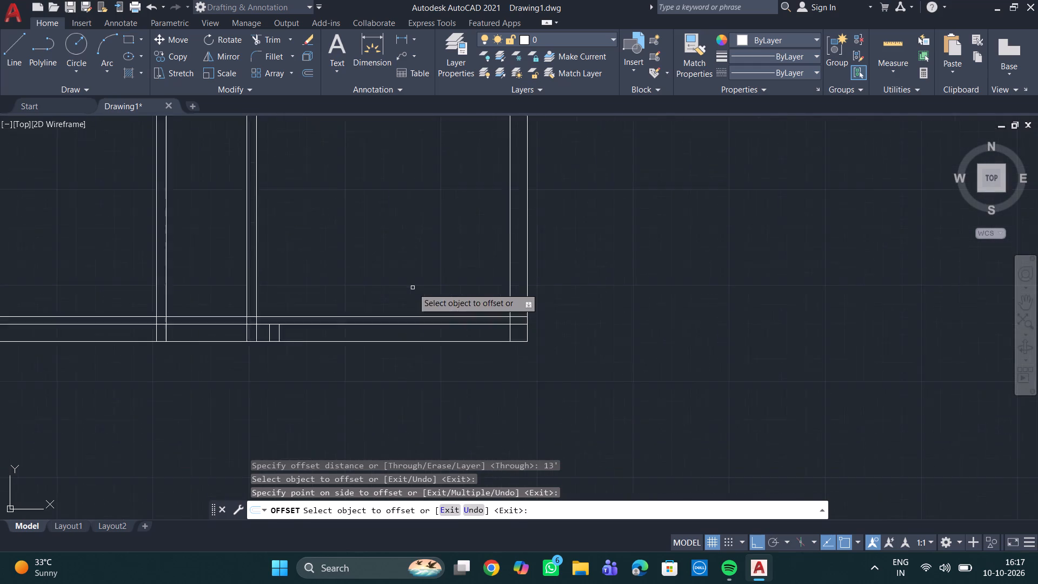
{"action": "scroll", "coordinate": [412, 288], "scroll_direction": "up", "scroll_amount": 1}
{"action": "left_click", "coordinate": [414, 332]}
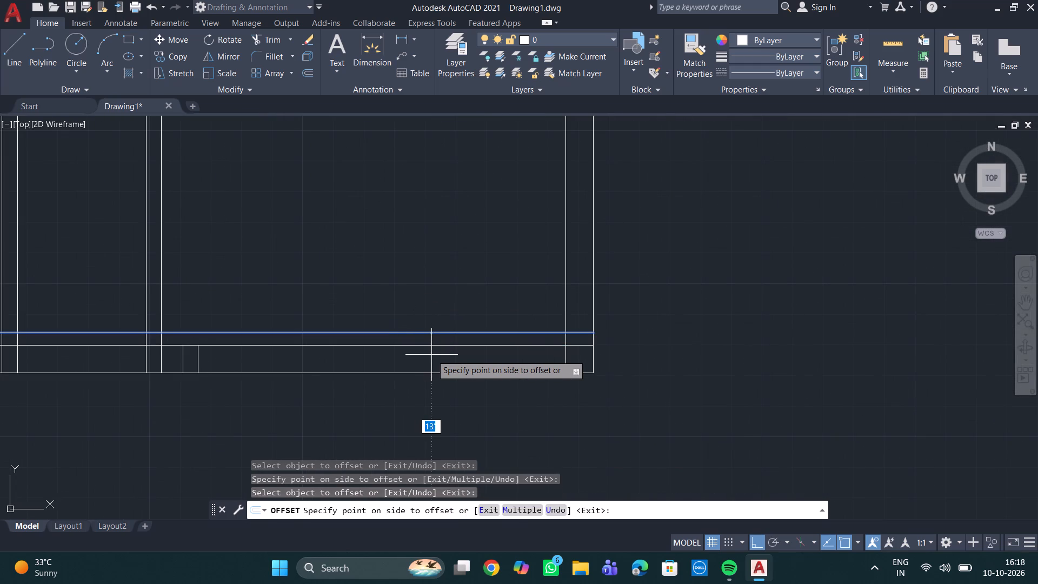
{"action": "key", "text": "BackSpace"}
{"action": "type", "text": "9\""}
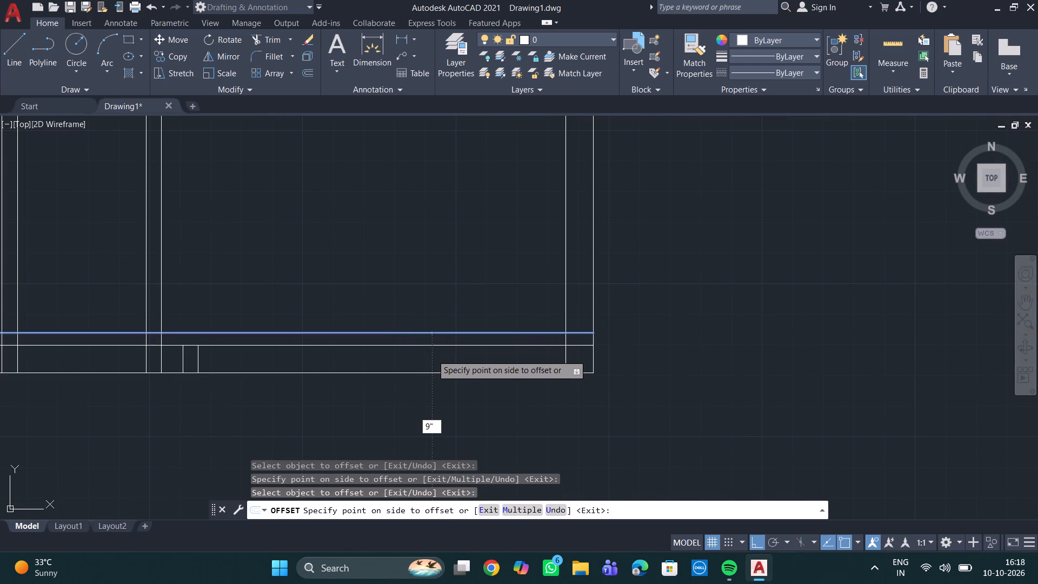
{"action": "key", "text": "Return"}
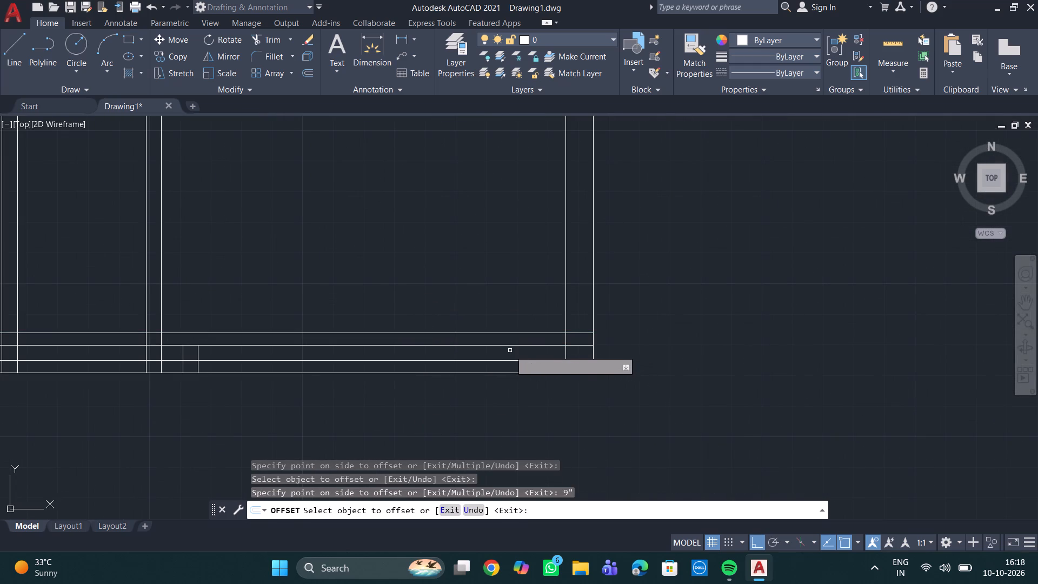
{"action": "key", "text": "Escape"}
{"action": "key", "text": "Escape"}
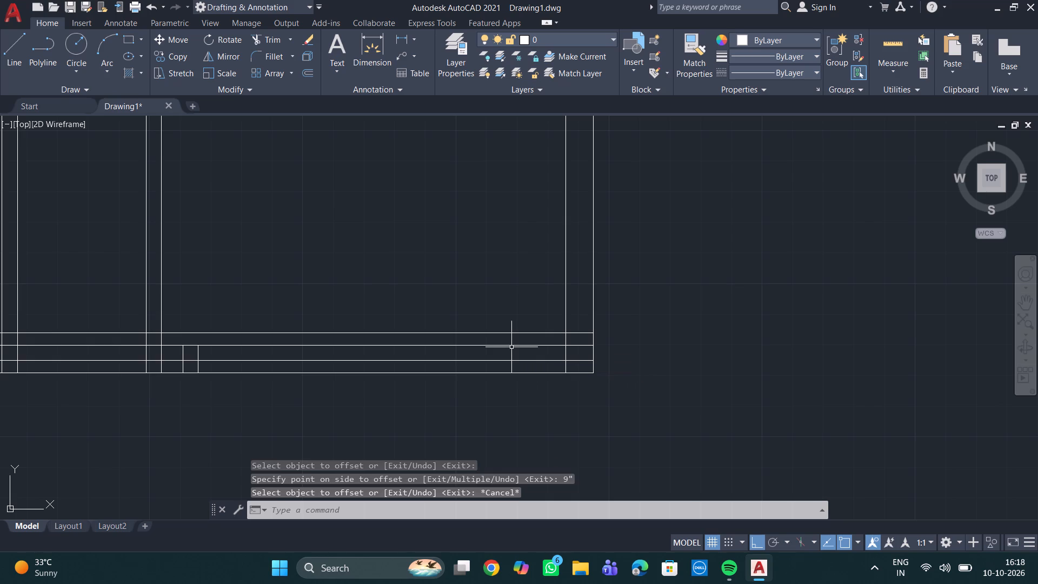
Delete the two original horizontal lines of the old bottom outer wall.
{"action": "left_click", "coordinate": [512, 343]}
{"action": "key", "text": "Escape"}
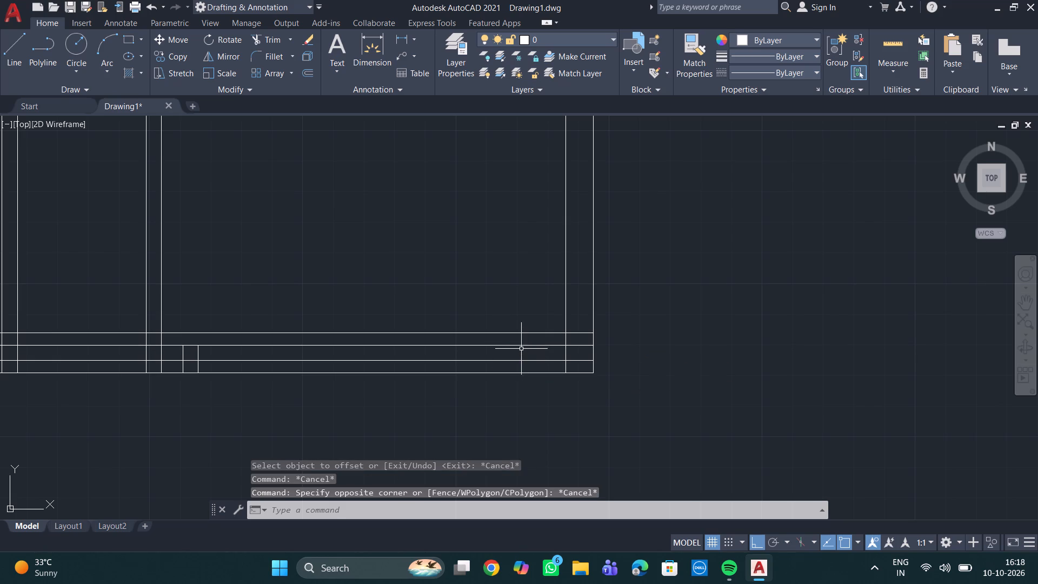
{"action": "left_click", "coordinate": [521, 344]}
{"action": "left_click", "coordinate": [523, 373]}
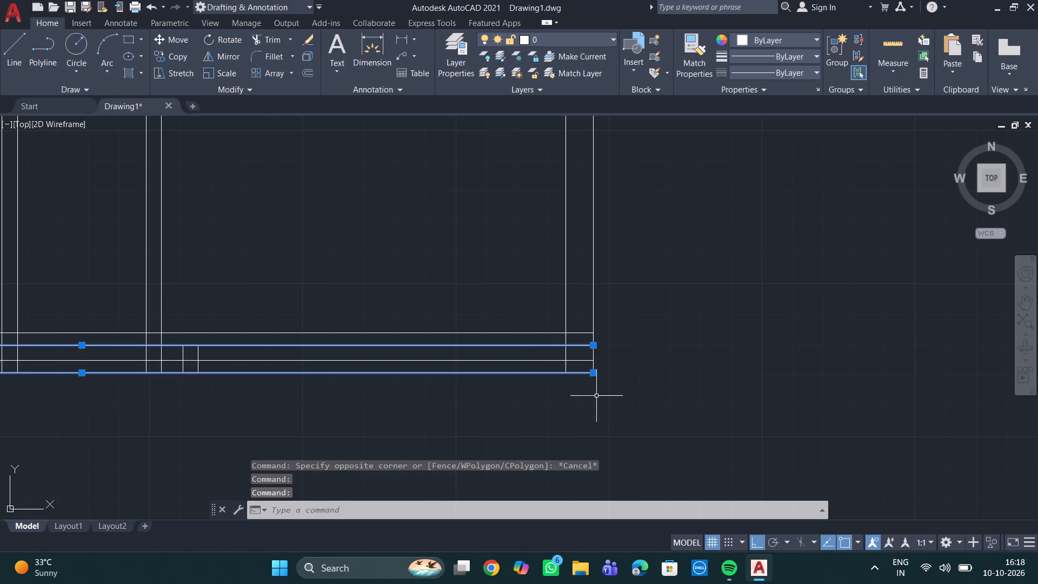
{"action": "key", "text": "Delete"}
Examine the bottom outer wall, the line ends crossing it and the layout of the rooms above.
{"action": "scroll", "coordinate": [577, 380], "scroll_direction": "down", "scroll_amount": 2}
{"action": "middle_click_drag", "start_coordinate": [580, 377], "coordinate": [689, 376]}
{"action": "scroll", "coordinate": [643, 391], "scroll_direction": "up", "scroll_amount": 1}
{"action": "scroll", "coordinate": [641, 391], "scroll_direction": "down", "scroll_amount": 2}
{"action": "middle_click_drag", "start_coordinate": [639, 391], "coordinate": [661, 383]}
{"action": "scroll", "coordinate": [595, 409], "scroll_direction": "up", "scroll_amount": 2}
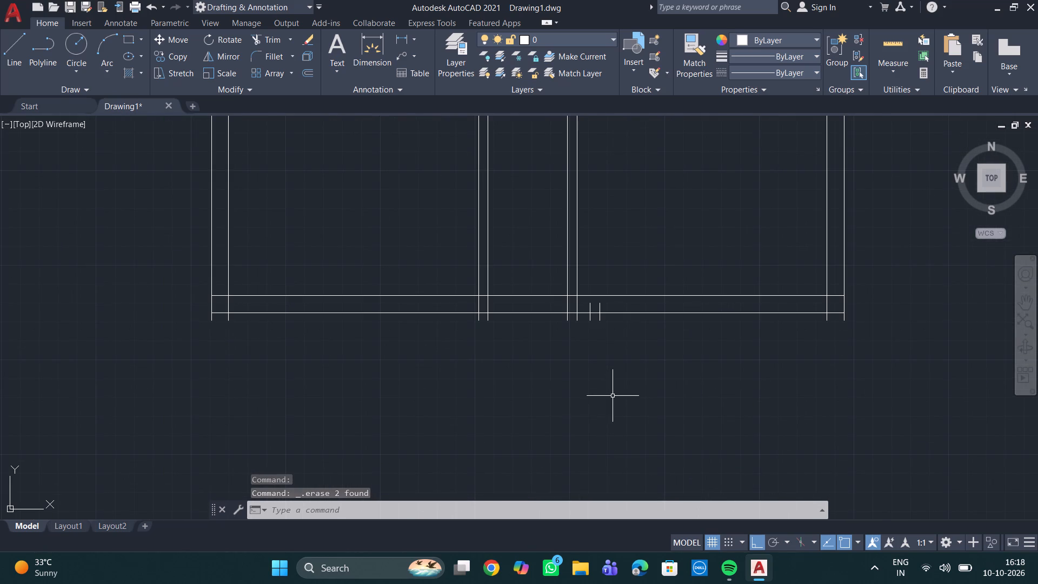
{"action": "scroll", "coordinate": [613, 394], "scroll_direction": "down", "scroll_amount": 1}
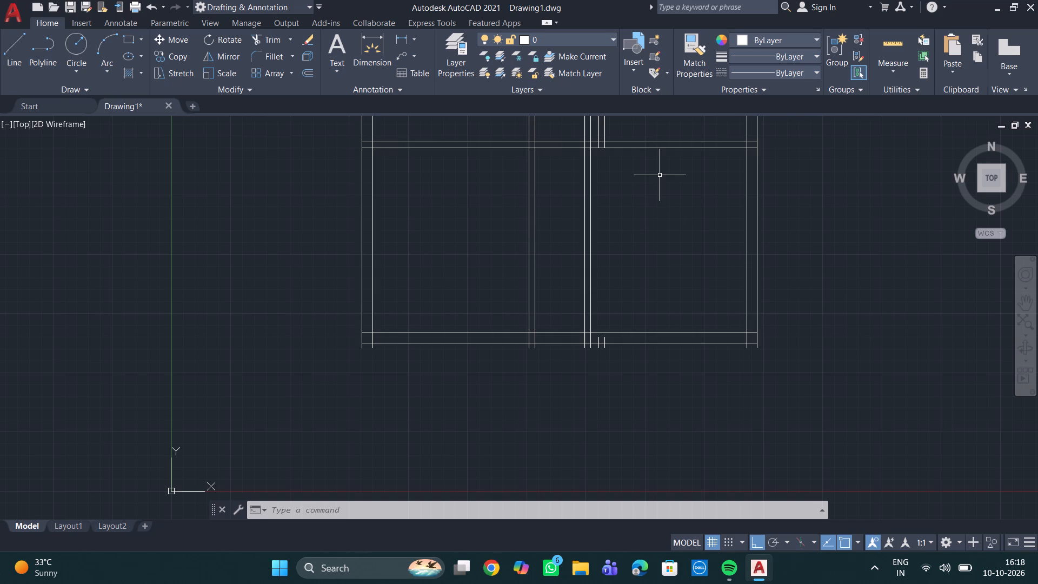
{"action": "scroll", "coordinate": [658, 293], "scroll_direction": "down", "scroll_amount": 1}
{"action": "middle_click_drag", "start_coordinate": [657, 287], "coordinate": [613, 244]}
{"action": "scroll", "coordinate": [607, 255], "scroll_direction": "down", "scroll_amount": 1}
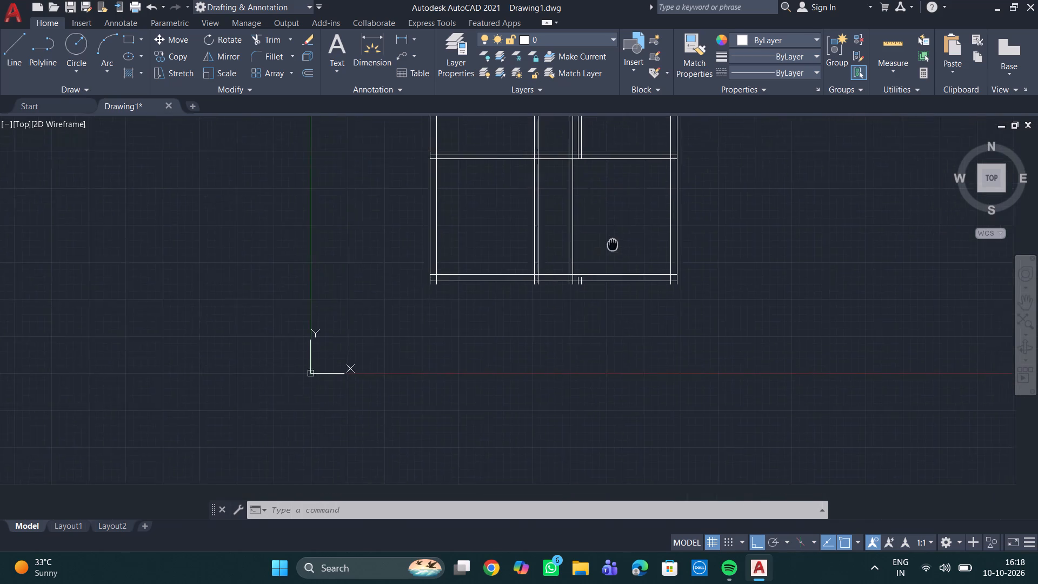
{"action": "scroll", "coordinate": [607, 255], "scroll_direction": "down", "scroll_amount": 1}
{"action": "middle_click_drag", "start_coordinate": [611, 254], "coordinate": [542, 297]}
{"action": "scroll", "coordinate": [532, 290], "scroll_direction": "up", "scroll_amount": 1}
{"action": "middle_click_drag", "start_coordinate": [533, 289], "coordinate": [540, 263]}
{"action": "scroll", "coordinate": [541, 269], "scroll_direction": "up", "scroll_amount": 1}
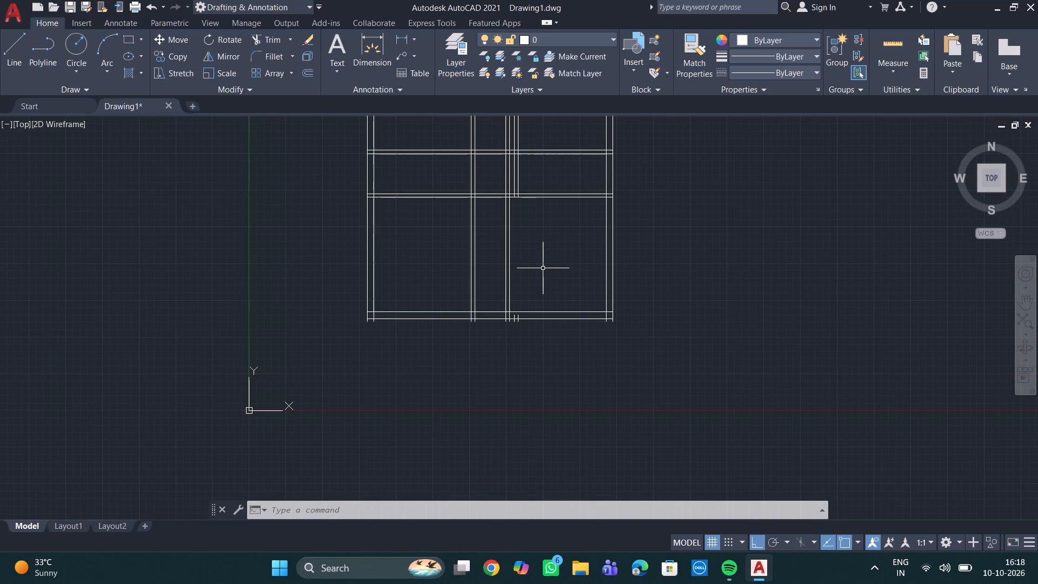
{"action": "scroll", "coordinate": [545, 266], "scroll_direction": "up", "scroll_amount": 1}
{"action": "middle_click_drag", "start_coordinate": [545, 266], "coordinate": [543, 248]}
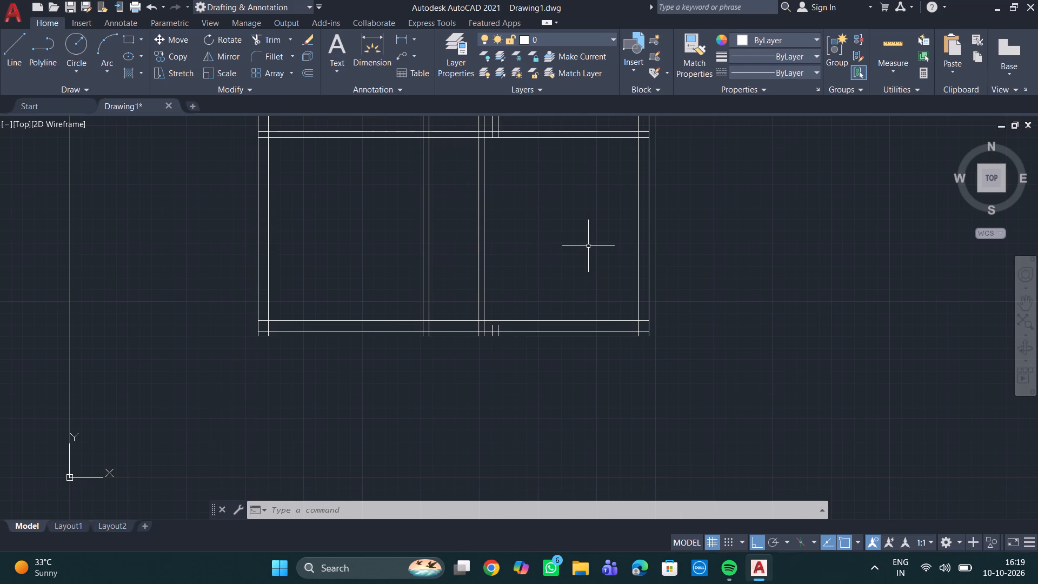
Trim the partition and left wall line ends projecting below the bottom wall, and clean up the bottom-left corner's inner lines.
{"action": "key", "text": "Escape"}
{"action": "key", "text": "Escape"}
{"action": "key", "text": "Escape"}
{"action": "type", "text": "tr"}
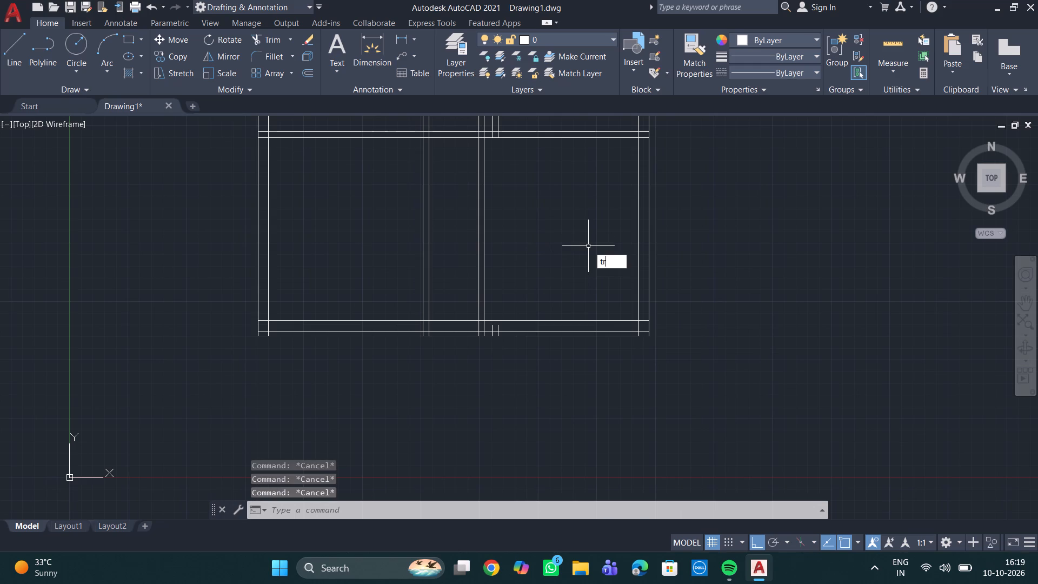
{"action": "key", "text": "Return"}
{"action": "key", "text": "Return"}
{"action": "scroll", "coordinate": [498, 359], "scroll_direction": "up", "scroll_amount": 1}
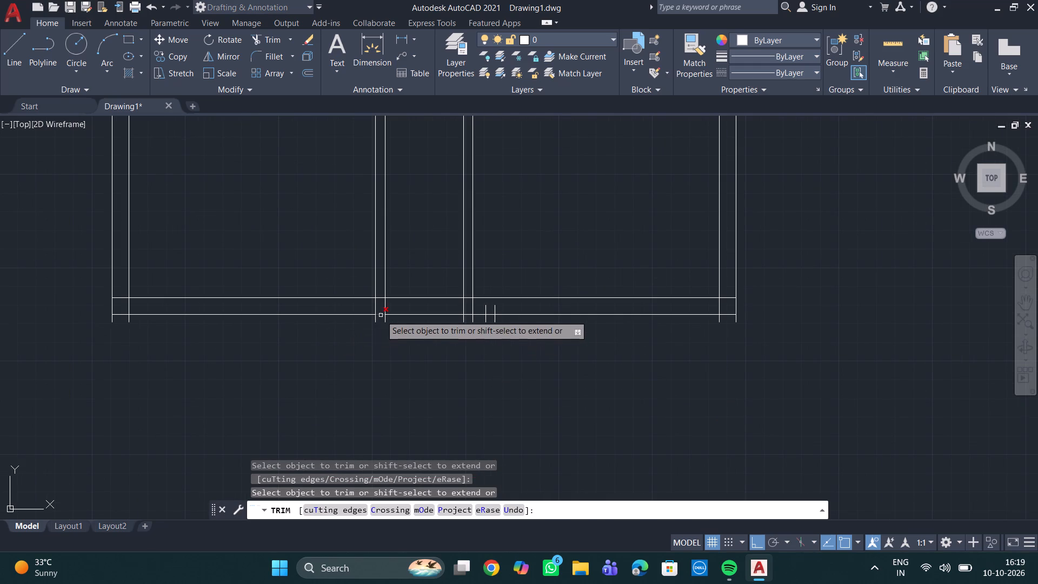
{"action": "left_click", "coordinate": [369, 322]}
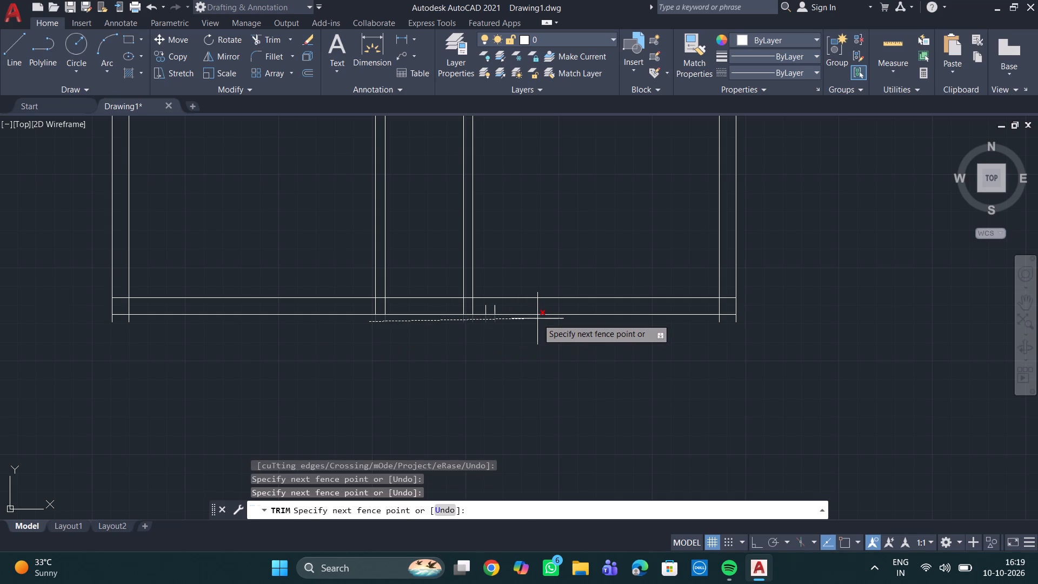
{"action": "left_click", "coordinate": [537, 318]}
{"action": "left_click", "coordinate": [113, 322]}
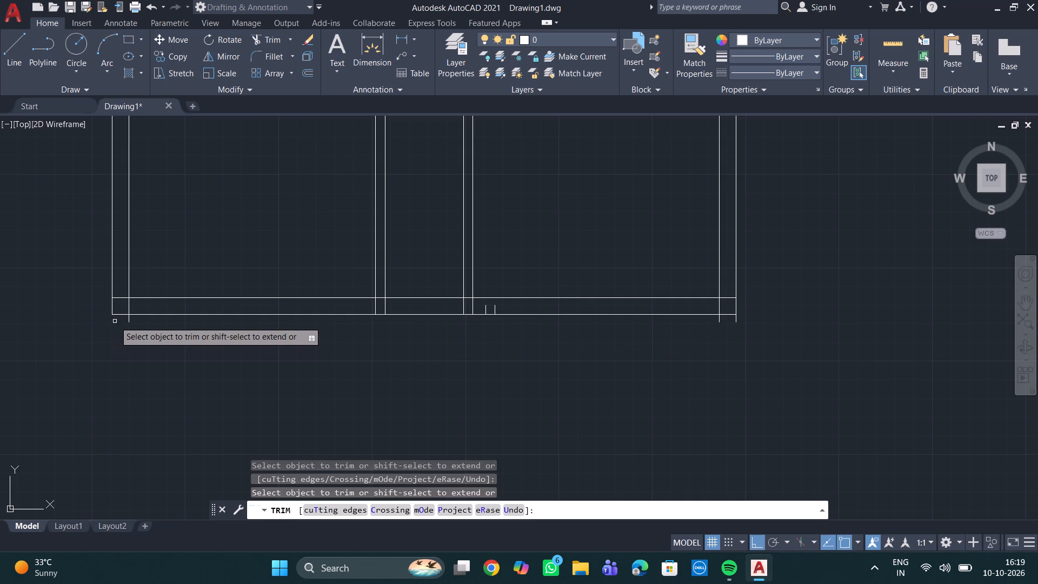
{"action": "left_click", "coordinate": [128, 320]}
{"action": "left_click", "coordinate": [129, 310]}
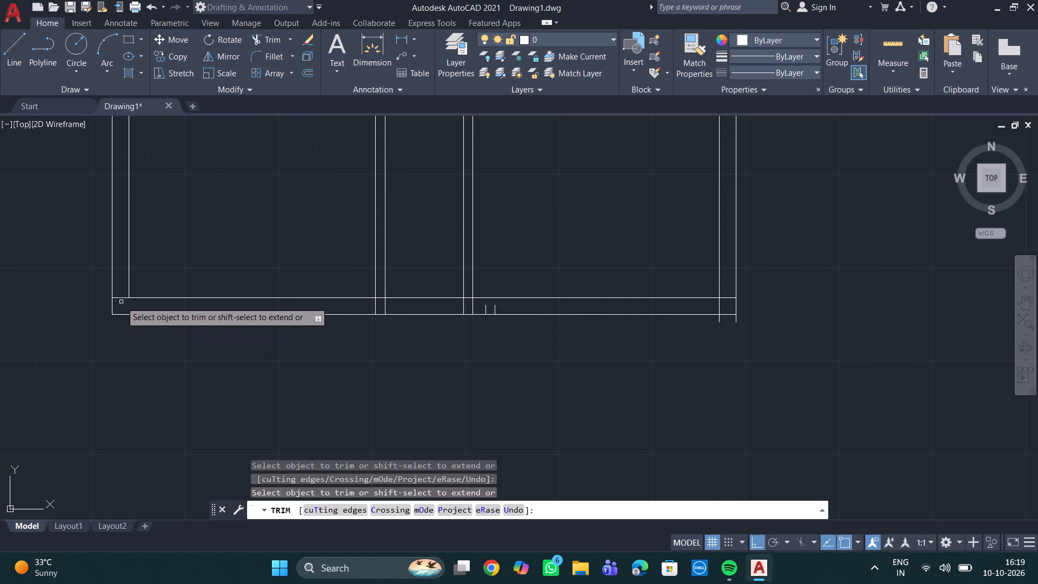
{"action": "left_click", "coordinate": [121, 298]}
Trim the vertical partition lines inside the bottom wall's thickness and the excess wall lines at the bottom-right corner.
{"action": "left_click", "coordinate": [336, 308]}
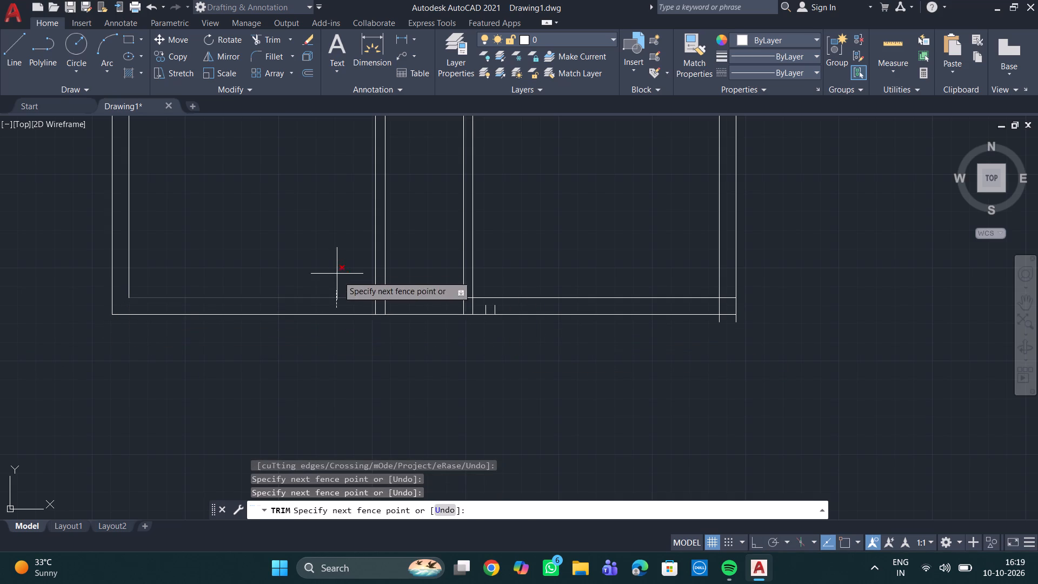
{"action": "left_click", "coordinate": [723, 304]}
{"action": "left_click", "coordinate": [721, 321]}
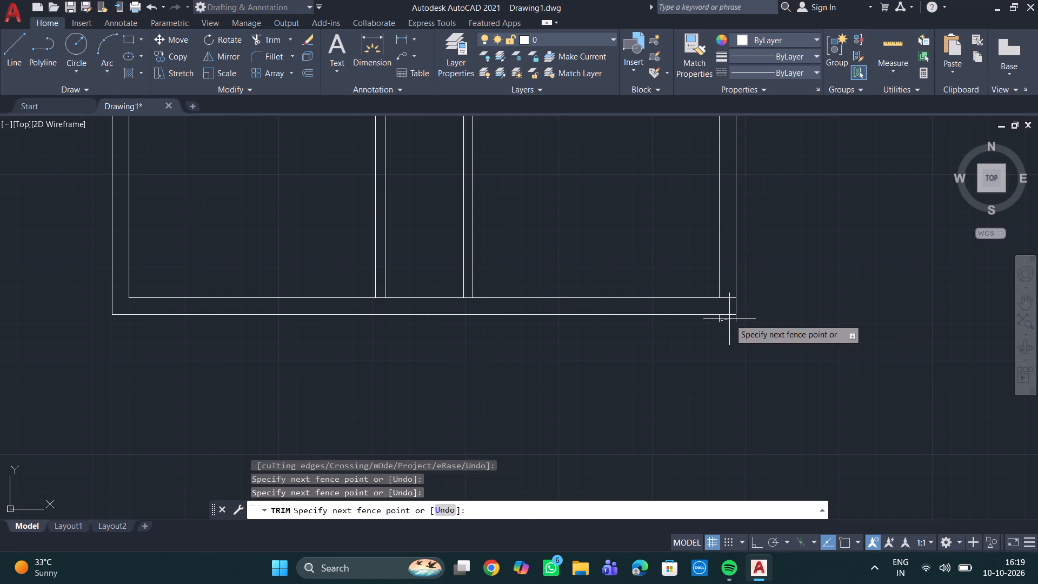
{"action": "left_click", "coordinate": [739, 318]}
{"action": "double_click", "coordinate": [718, 321]}
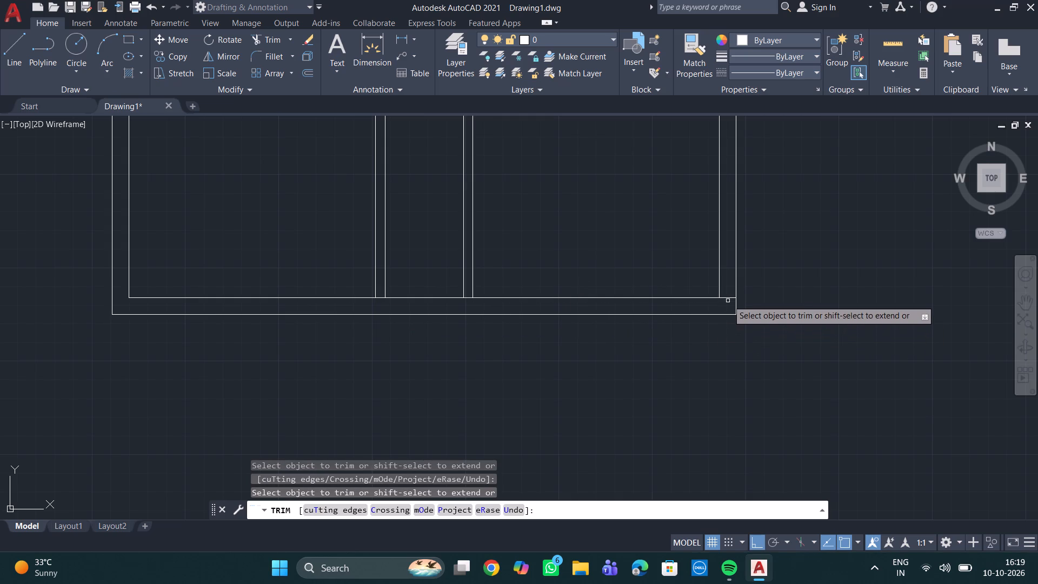
{"action": "left_click", "coordinate": [729, 298]}
Trim all horizontal partition lines crossing the thickness of the left outer wall.
{"action": "scroll", "coordinate": [758, 294], "scroll_direction": "down", "scroll_amount": 3}
{"action": "middle_click_drag", "start_coordinate": [770, 296], "coordinate": [699, 429]}
{"action": "scroll", "coordinate": [771, 298], "scroll_direction": "down", "scroll_amount": 1}
{"action": "scroll", "coordinate": [654, 392], "scroll_direction": "up", "scroll_amount": 2}
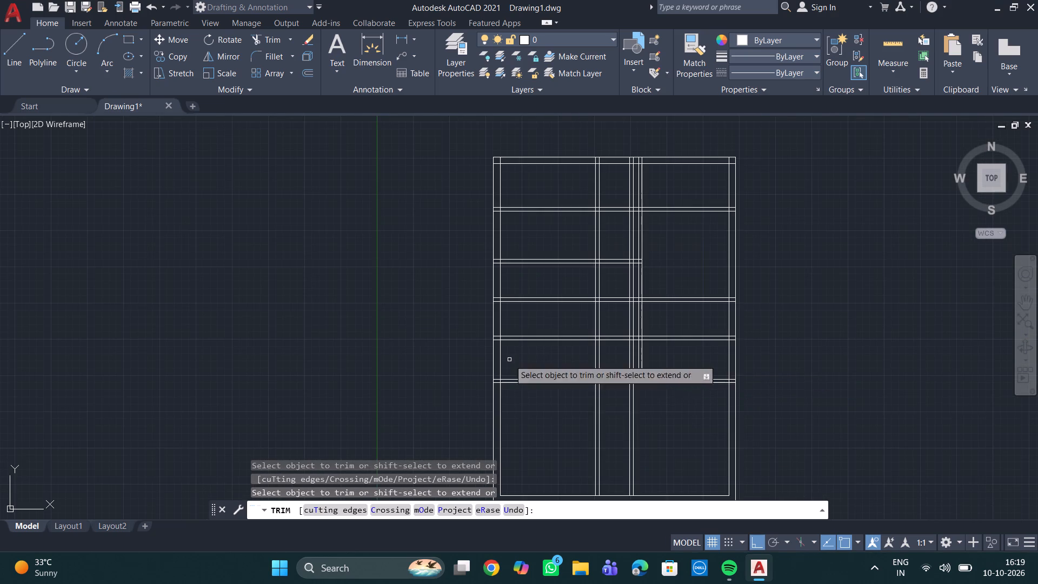
{"action": "scroll", "coordinate": [492, 392], "scroll_direction": "up", "scroll_amount": 2}
{"action": "left_click_drag", "start_coordinate": [498, 383], "coordinate": [500, 379]}
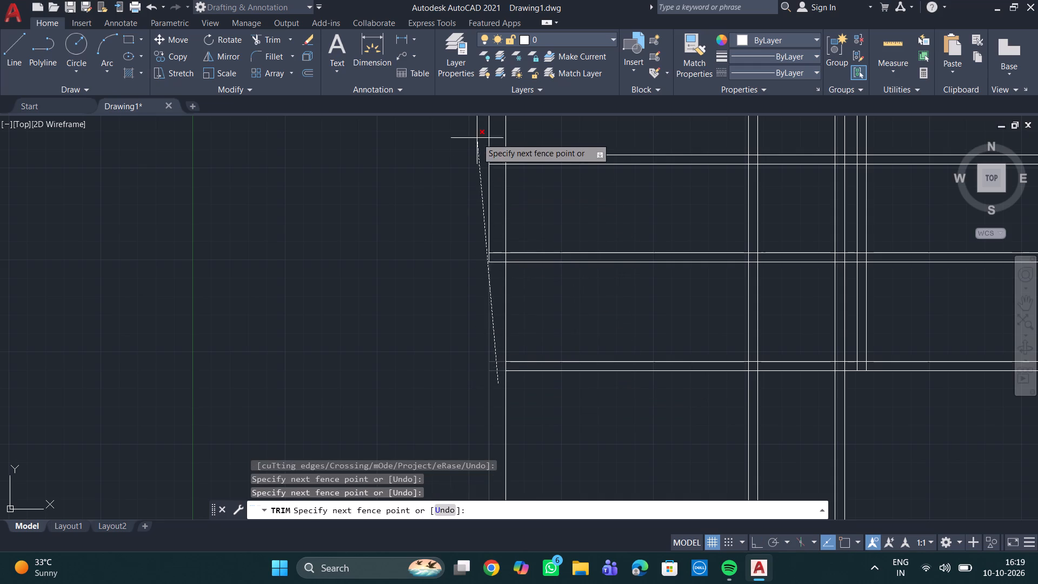
{"action": "left_click", "coordinate": [498, 142]}
{"action": "scroll", "coordinate": [547, 189], "scroll_direction": "down", "scroll_amount": 3}
{"action": "middle_click_drag", "start_coordinate": [561, 193], "coordinate": [542, 342]}
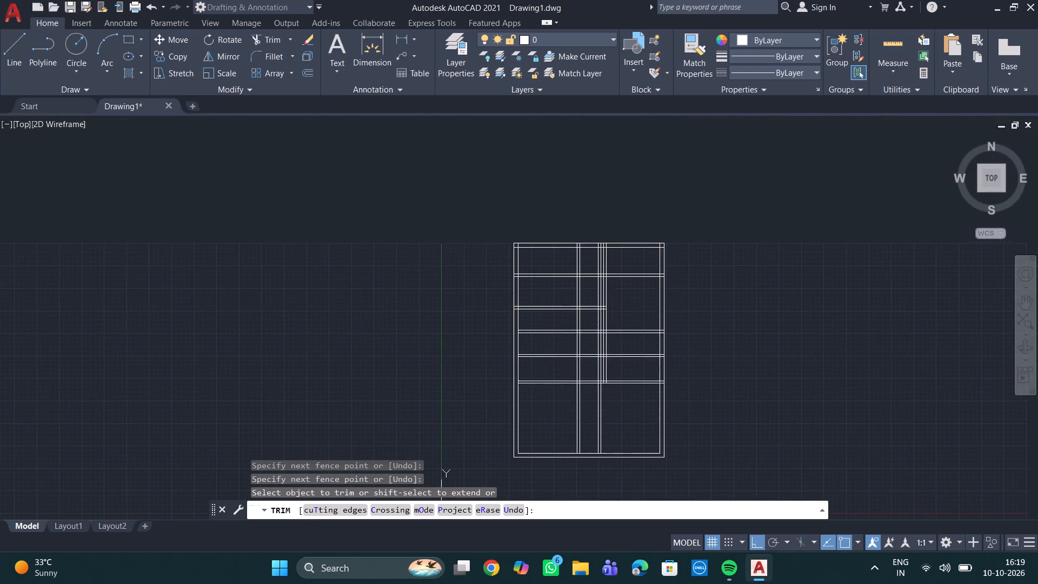
{"action": "scroll", "coordinate": [529, 310], "scroll_direction": "up", "scroll_amount": 3}
{"action": "left_click_drag", "start_coordinate": [466, 315], "coordinate": [470, 310]}
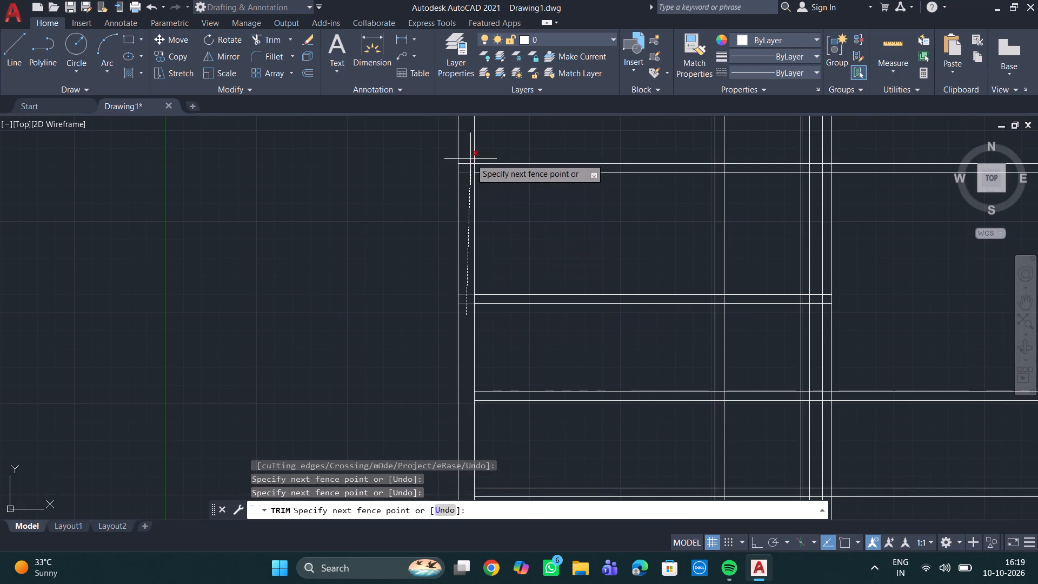
{"action": "left_click", "coordinate": [465, 150]}
Trim the inner wall lines at both top corners and the vertical partition lines crossing the top outer wall's thickness.
{"action": "scroll", "coordinate": [548, 207], "scroll_direction": "down", "scroll_amount": 3}
{"action": "middle_click_drag", "start_coordinate": [552, 206], "coordinate": [524, 315]}
{"action": "scroll", "coordinate": [524, 315], "scroll_direction": "down", "scroll_amount": 1}
{"action": "scroll", "coordinate": [528, 297], "scroll_direction": "up", "scroll_amount": 3}
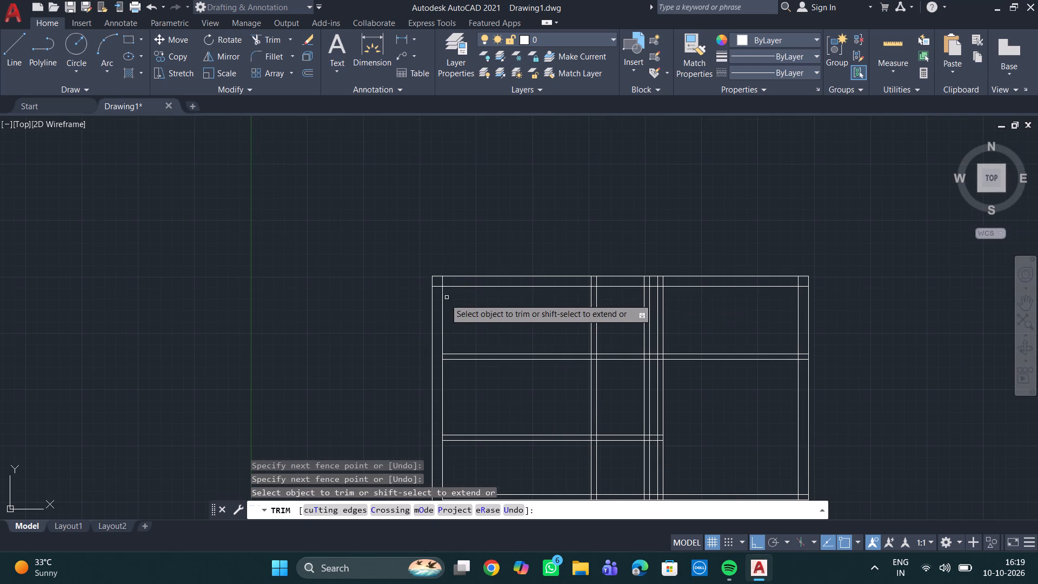
{"action": "left_click", "coordinate": [436, 286]}
{"action": "left_click", "coordinate": [444, 280]}
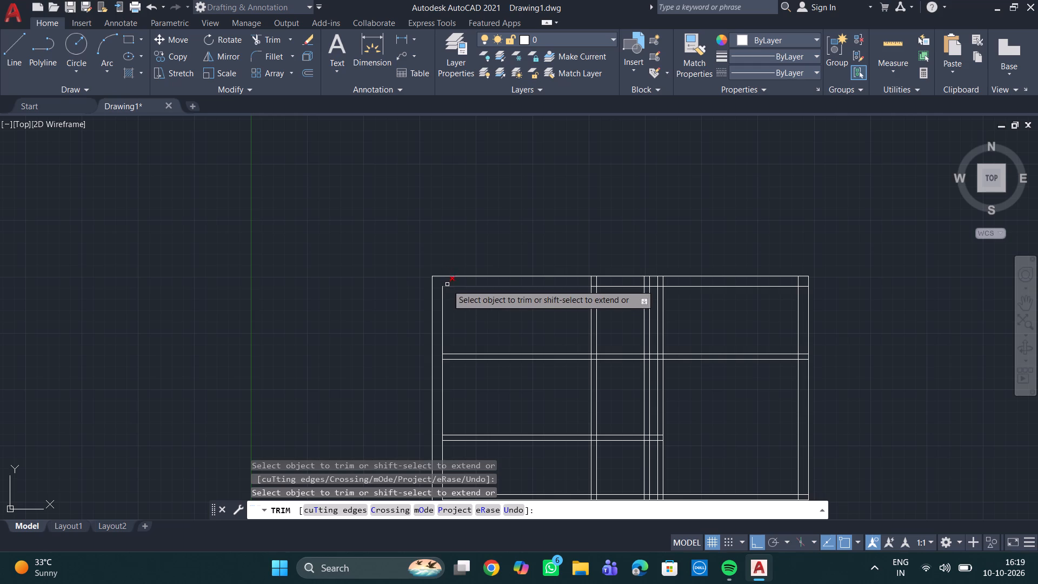
{"action": "double_click", "coordinate": [451, 283]}
{"action": "left_click", "coordinate": [576, 283]}
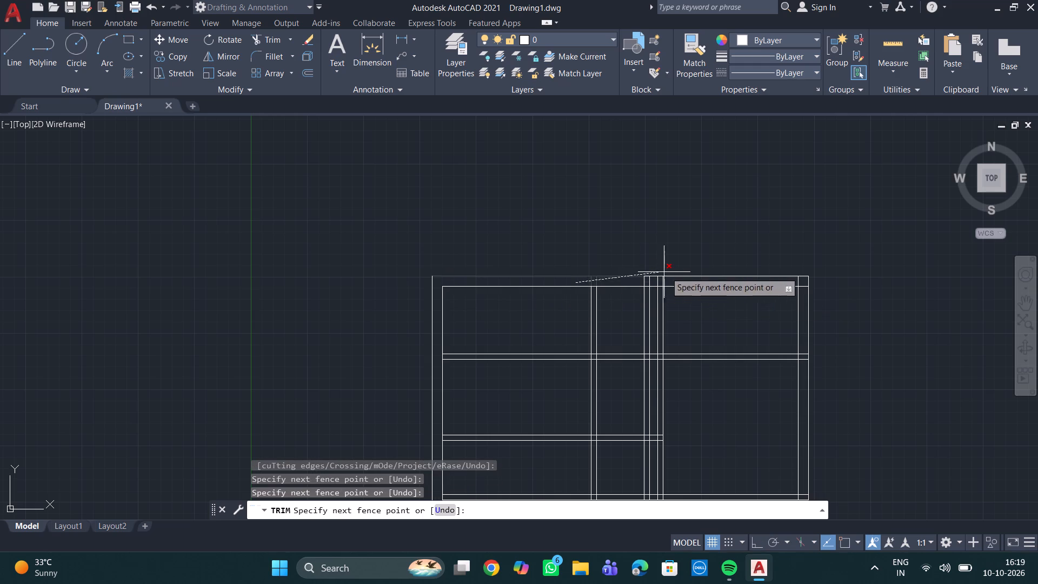
{"action": "left_click", "coordinate": [806, 281]}
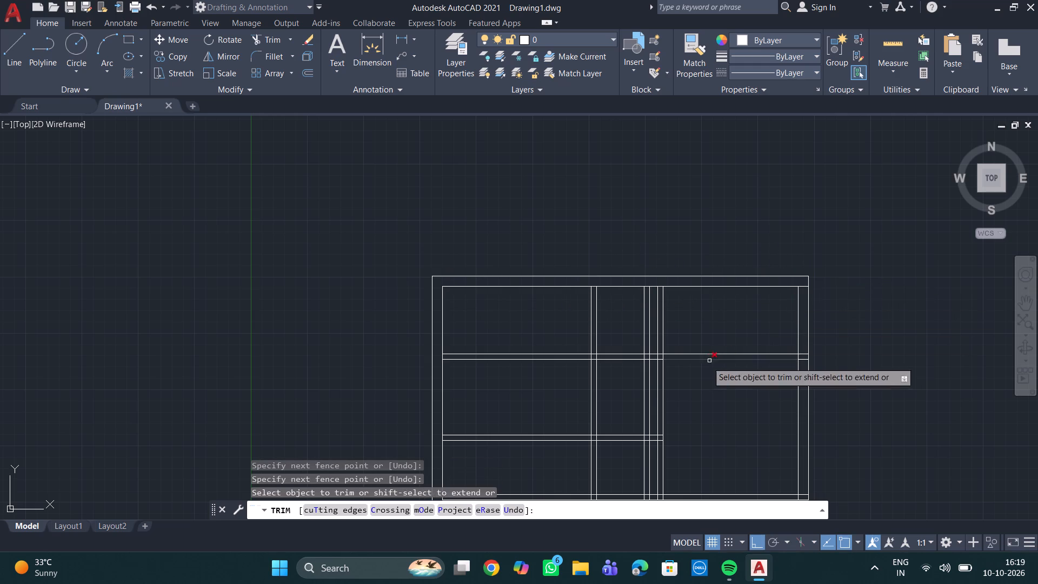
{"action": "middle_click_drag", "start_coordinate": [688, 363], "coordinate": [348, 263]}
{"action": "scroll", "coordinate": [358, 249], "scroll_direction": "down", "scroll_amount": 1}
{"action": "scroll", "coordinate": [414, 209], "scroll_direction": "up", "scroll_amount": 3}
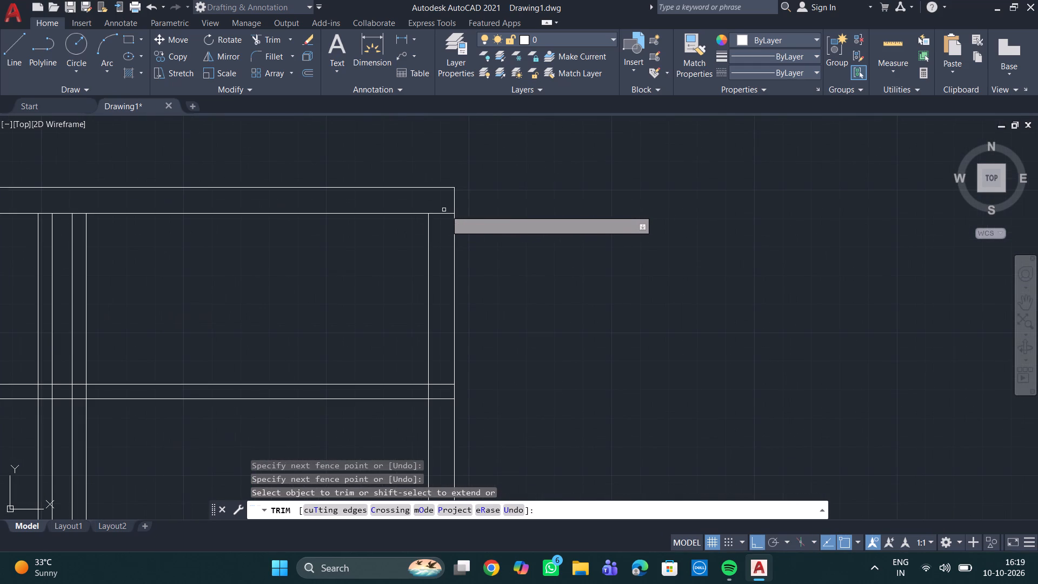
{"action": "left_click", "coordinate": [441, 214]}
Trim all horizontal partition lines crossing the thickness of the right outer wall.
{"action": "scroll", "coordinate": [444, 310], "scroll_direction": "down", "scroll_amount": 2}
{"action": "middle_click_drag", "start_coordinate": [443, 311], "coordinate": [279, 166]}
{"action": "scroll", "coordinate": [285, 168], "scroll_direction": "up", "scroll_amount": 2}
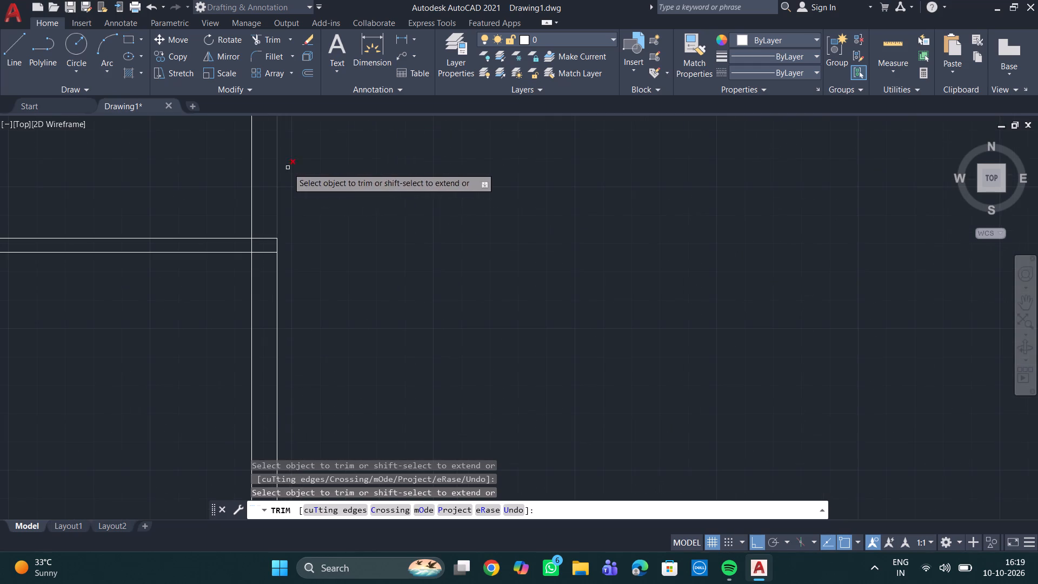
{"action": "left_click", "coordinate": [263, 210]}
{"action": "left_click", "coordinate": [268, 273]}
{"action": "scroll", "coordinate": [260, 276], "scroll_direction": "down", "scroll_amount": 1}
{"action": "middle_click_drag", "start_coordinate": [260, 276], "coordinate": [254, 113]}
{"action": "left_click", "coordinate": [257, 293]}
{"action": "left_click", "coordinate": [258, 340]}
{"action": "middle_click_drag", "start_coordinate": [246, 339], "coordinate": [254, 103]}
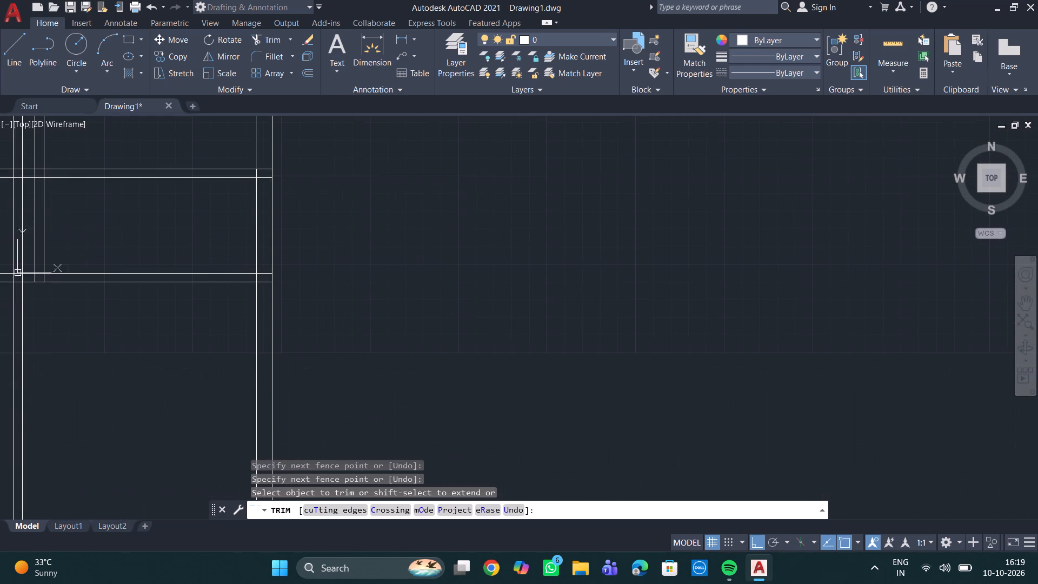
{"action": "left_click", "coordinate": [259, 157]}
{"action": "left_click", "coordinate": [269, 212]}
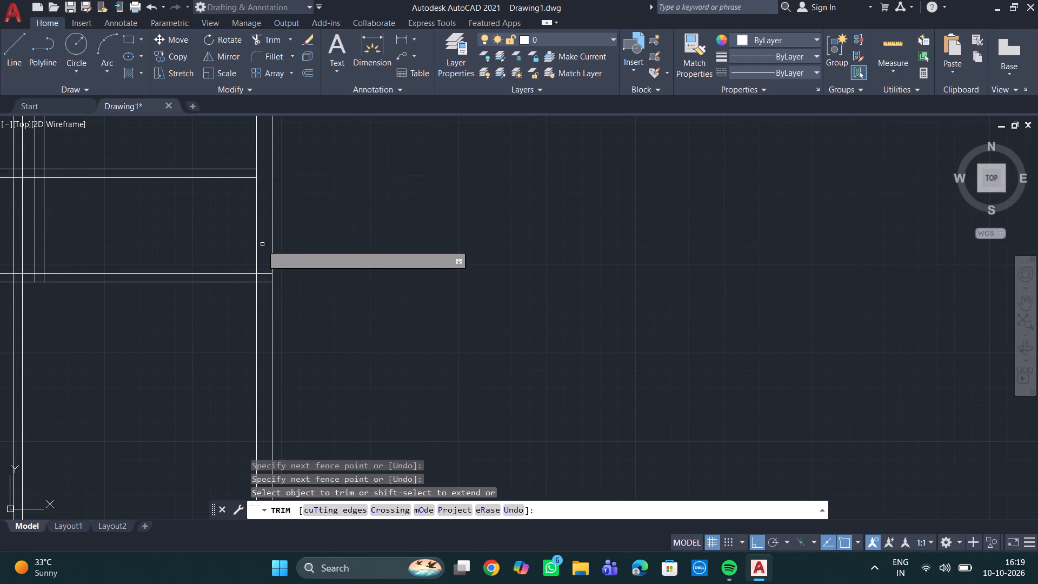
{"action": "scroll", "coordinate": [261, 246], "scroll_direction": "down", "scroll_amount": 1}
{"action": "middle_click_drag", "start_coordinate": [261, 246], "coordinate": [235, 177]}
{"action": "scroll", "coordinate": [243, 195], "scroll_direction": "up", "scroll_amount": 2}
{"action": "left_click", "coordinate": [227, 186]}
{"action": "left_click", "coordinate": [226, 221]}
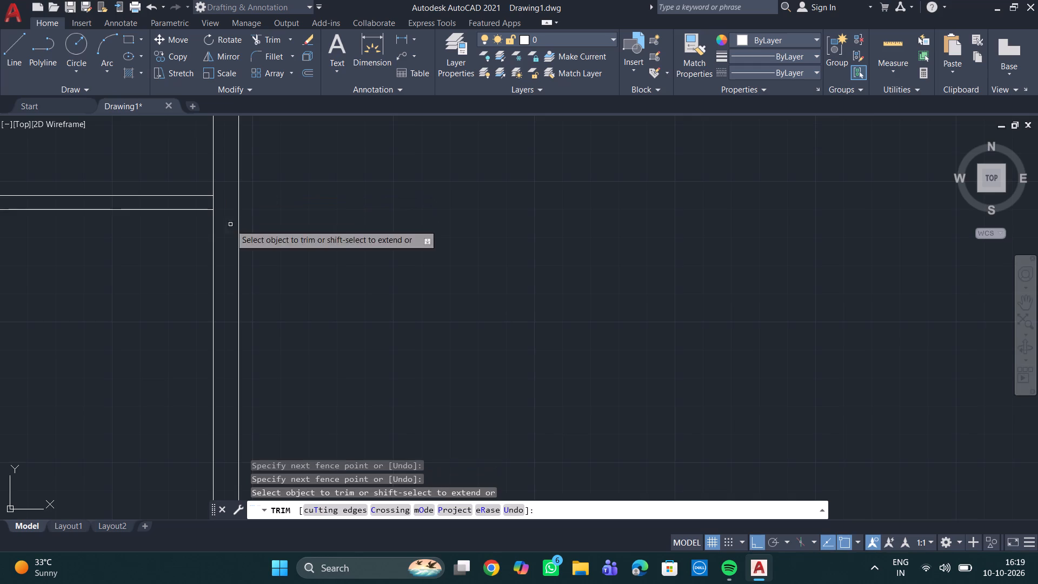
Trim the two closely spaced vertical partitions in the three bays between the second and fifth horizontal partitions from the top.
{"action": "scroll", "coordinate": [261, 238], "scroll_direction": "down", "scroll_amount": 4}
{"action": "middle_click_drag", "start_coordinate": [303, 253], "coordinate": [298, 190]}
{"action": "scroll", "coordinate": [261, 252], "scroll_direction": "up", "scroll_amount": 3}
{"action": "middle_click_drag", "start_coordinate": [233, 242], "coordinate": [438, 300]}
{"action": "scroll", "coordinate": [438, 301], "scroll_direction": "down", "scroll_amount": 4}
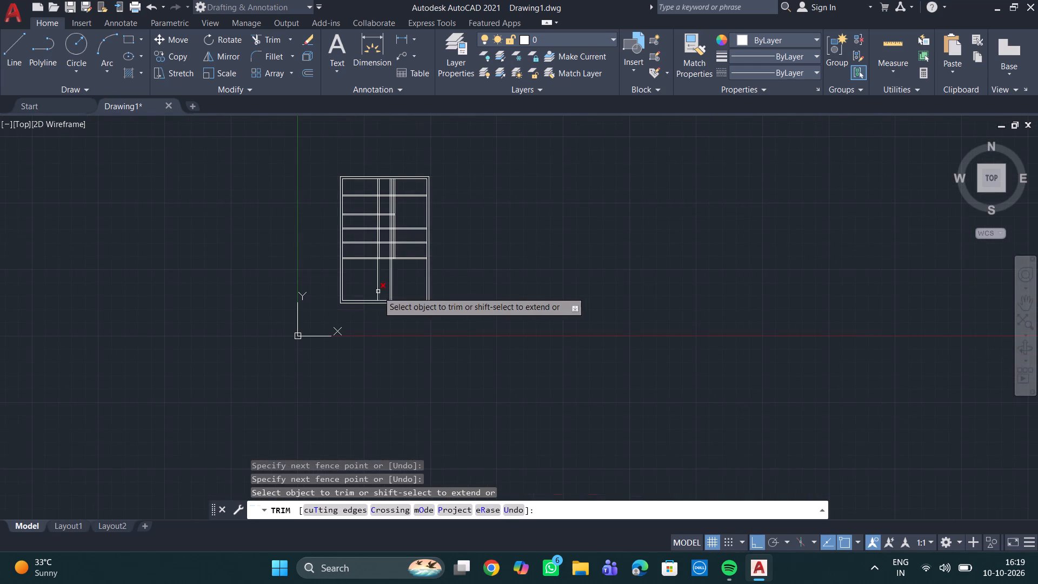
{"action": "middle_click_drag", "start_coordinate": [395, 273], "coordinate": [355, 343]}
{"action": "scroll", "coordinate": [361, 261], "scroll_direction": "up", "scroll_amount": 4}
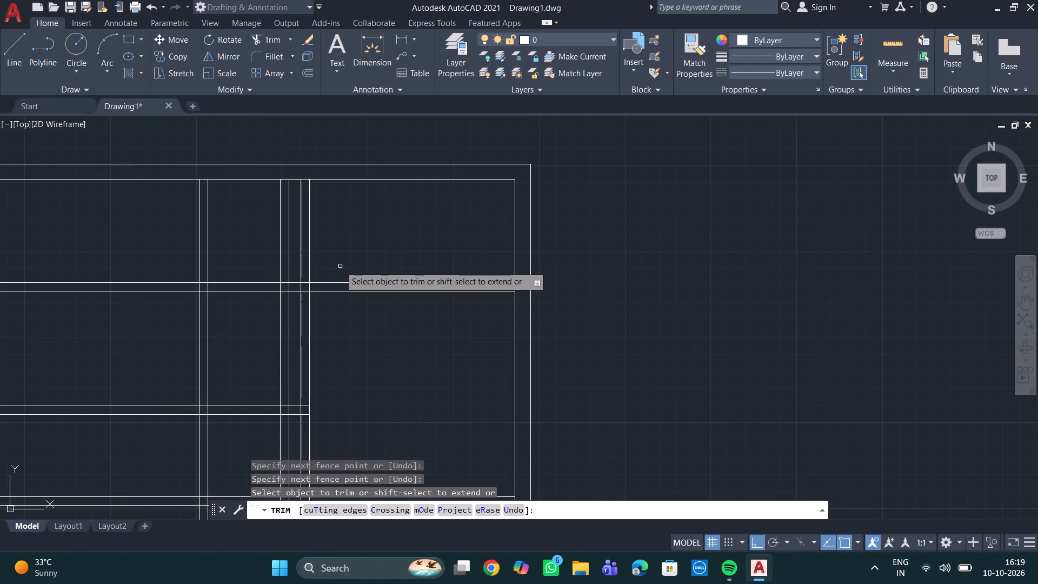
{"action": "scroll", "coordinate": [330, 229], "scroll_direction": "up", "scroll_amount": 1}
{"action": "scroll", "coordinate": [328, 241], "scroll_direction": "down", "scroll_amount": 3}
{"action": "middle_click_drag", "start_coordinate": [349, 288], "coordinate": [354, 262]}
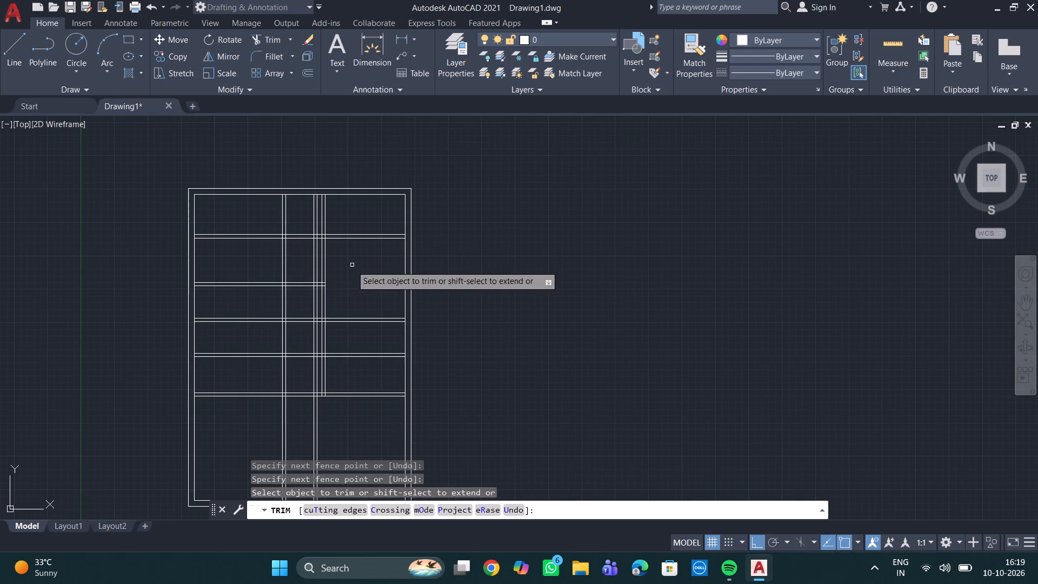
{"action": "middle_click_drag", "start_coordinate": [360, 287], "coordinate": [330, 233]}
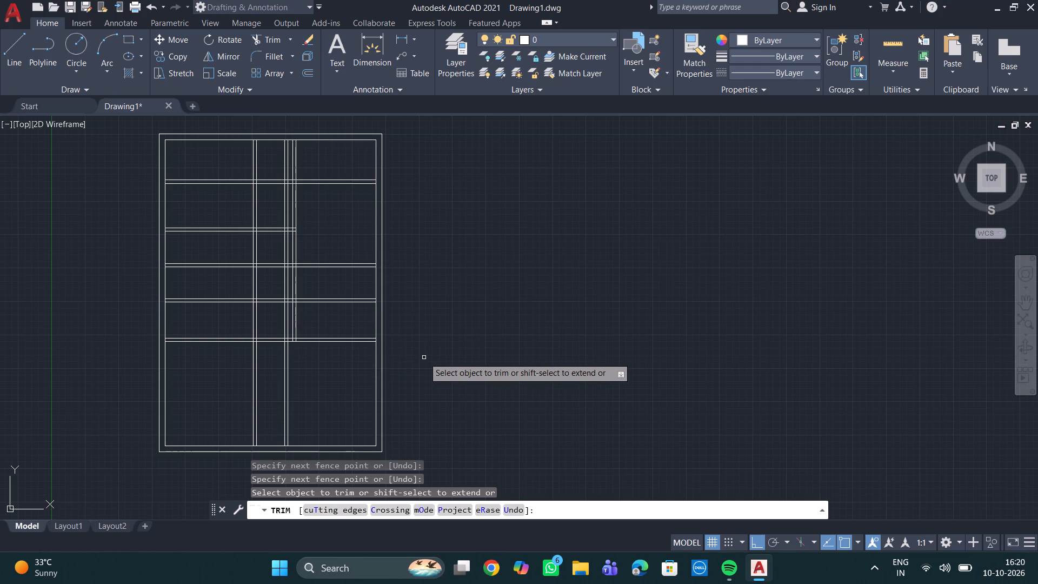
{"action": "left_click", "coordinate": [278, 322]}
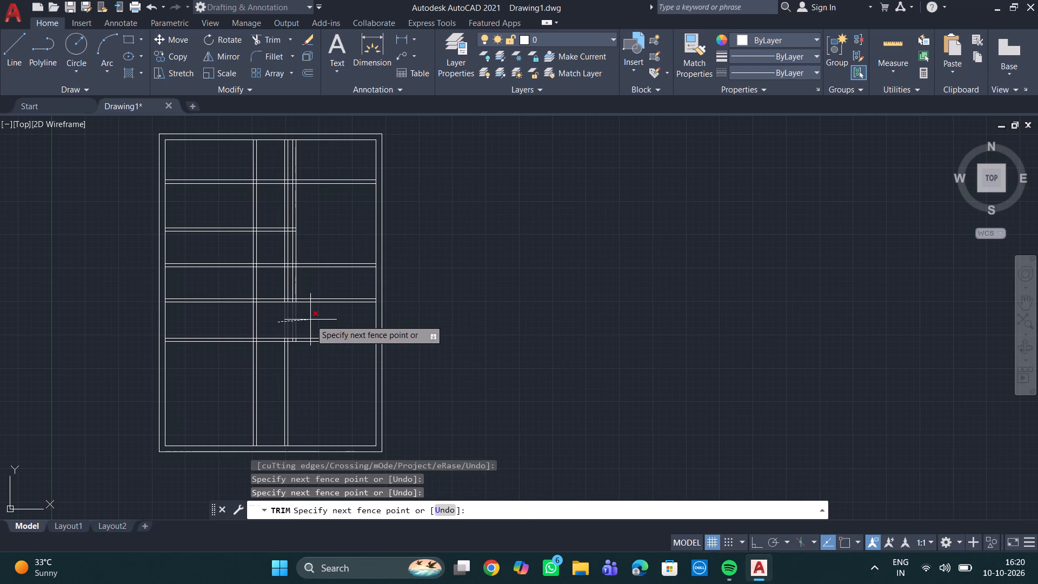
{"action": "left_click", "coordinate": [310, 320]}
{"action": "left_click", "coordinate": [278, 282]}
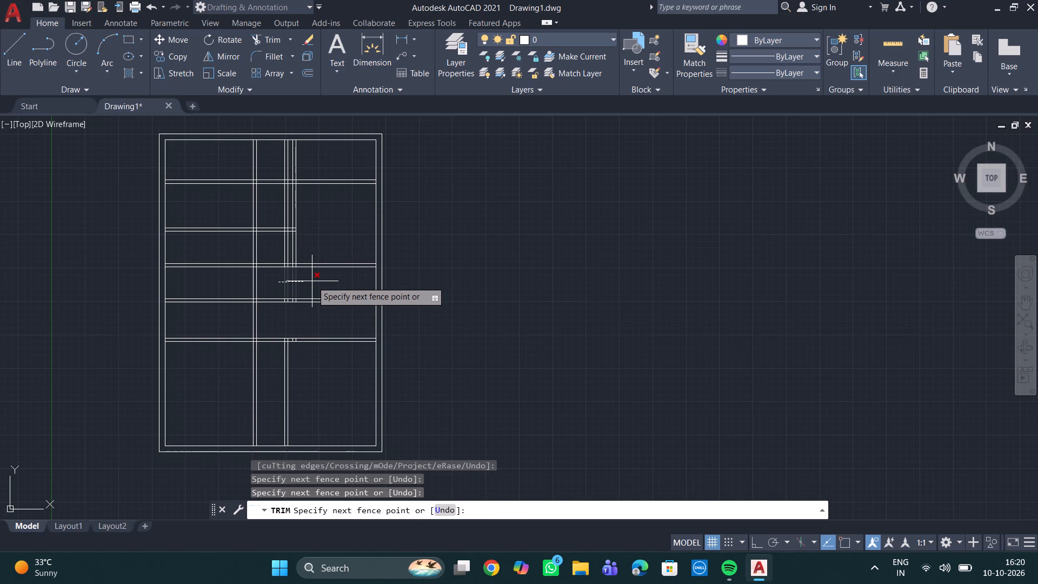
{"action": "left_click", "coordinate": [312, 281]}
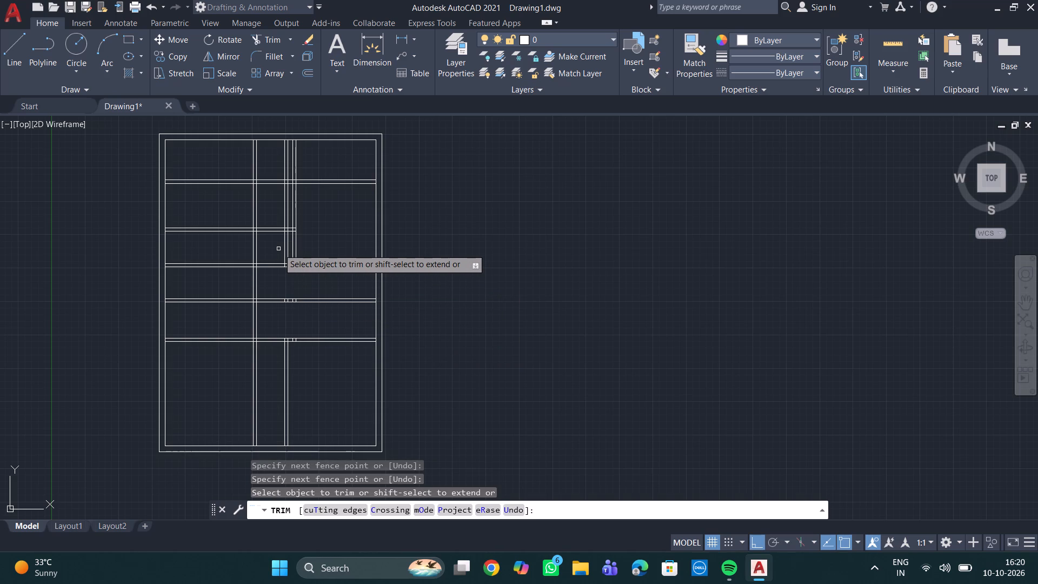
{"action": "left_click", "coordinate": [270, 248]}
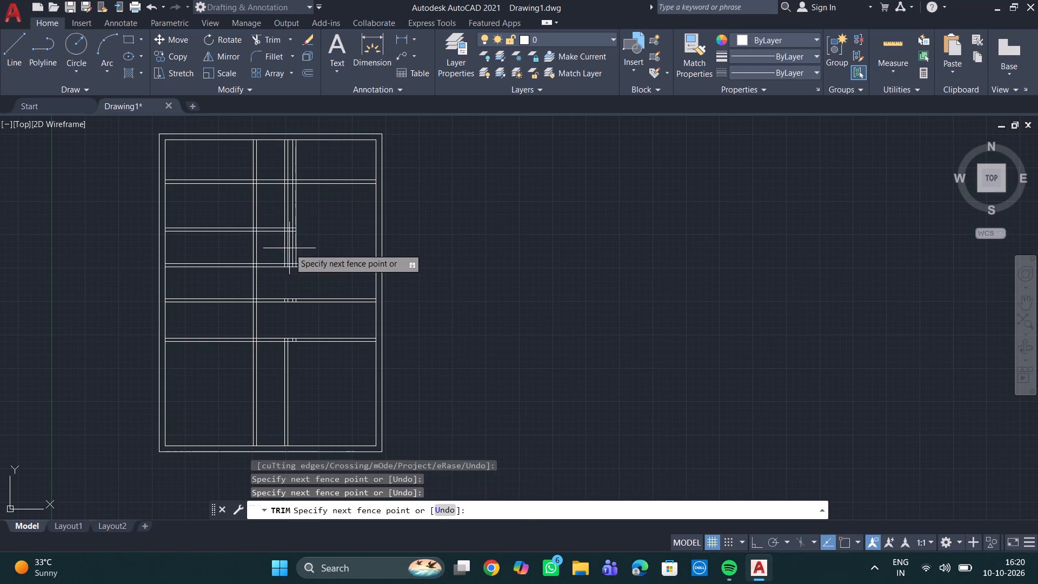
{"action": "left_click", "coordinate": [308, 248]}
{"action": "left_click", "coordinate": [272, 245]}
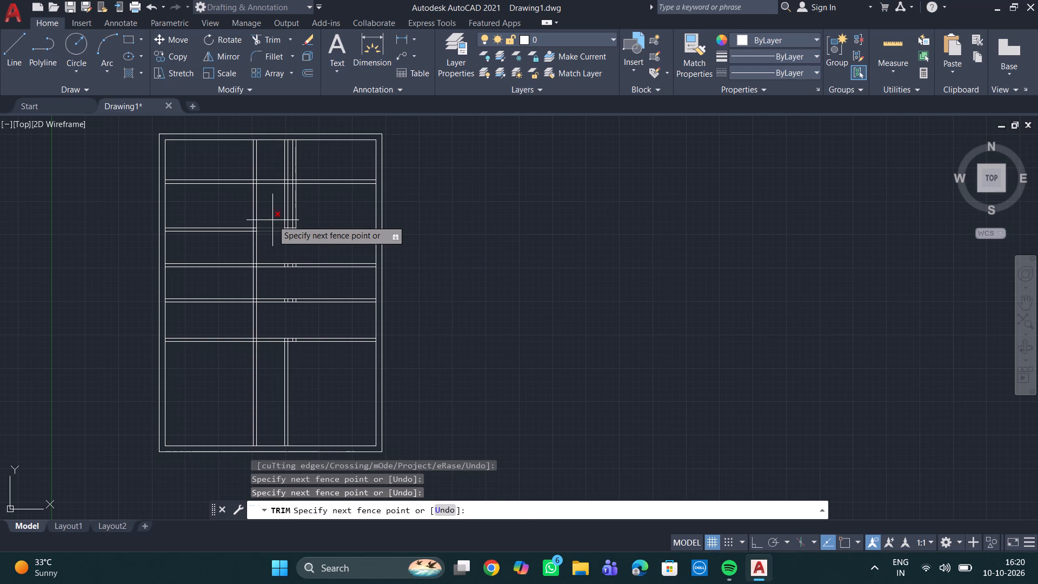
{"action": "left_click", "coordinate": [317, 255]}
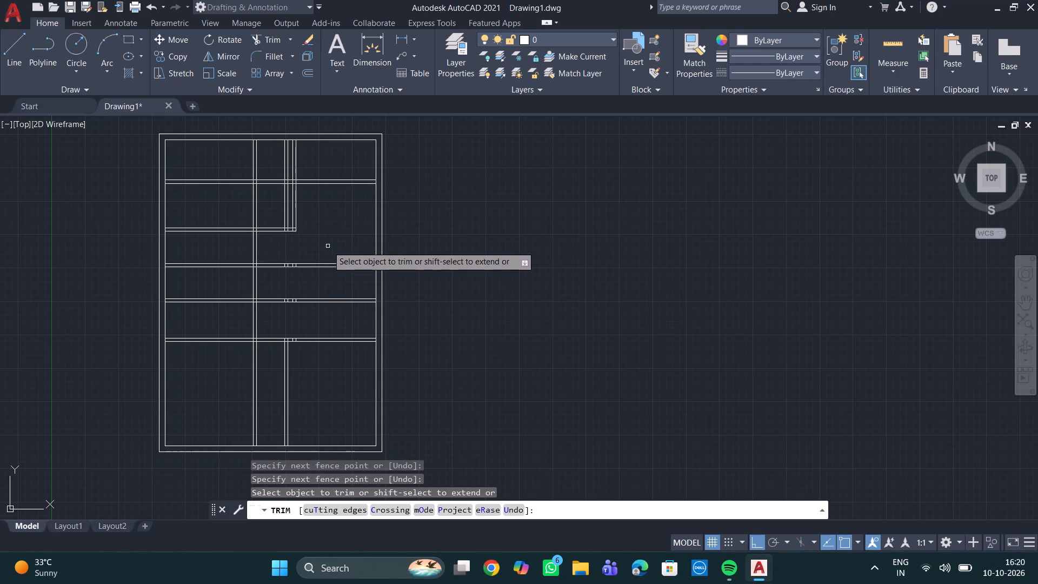
Trim the topmost horizontal partition's lines out of the upper-left room.
{"action": "left_click", "coordinate": [214, 160]}
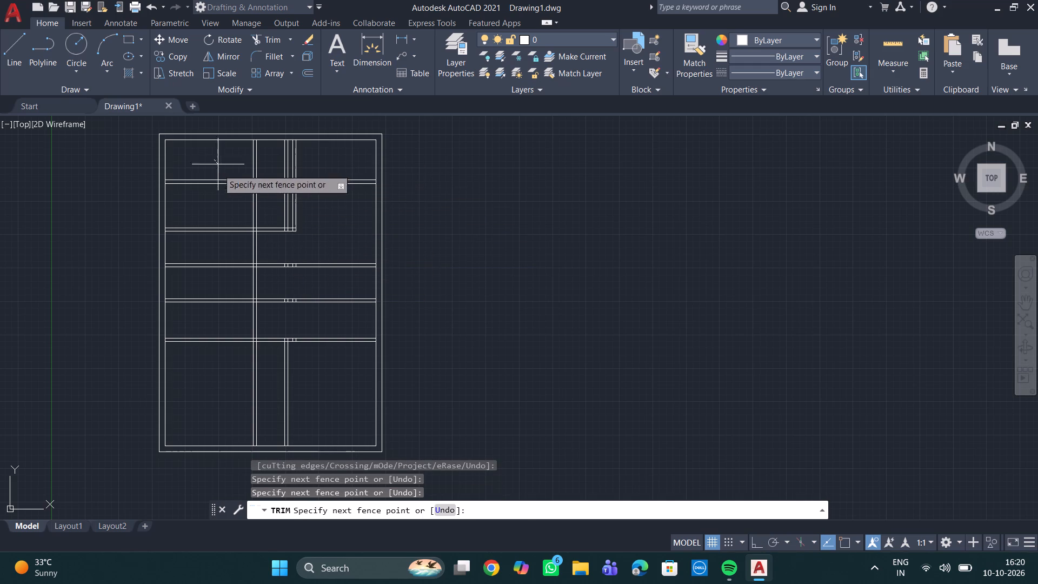
{"action": "left_click", "coordinate": [215, 203]}
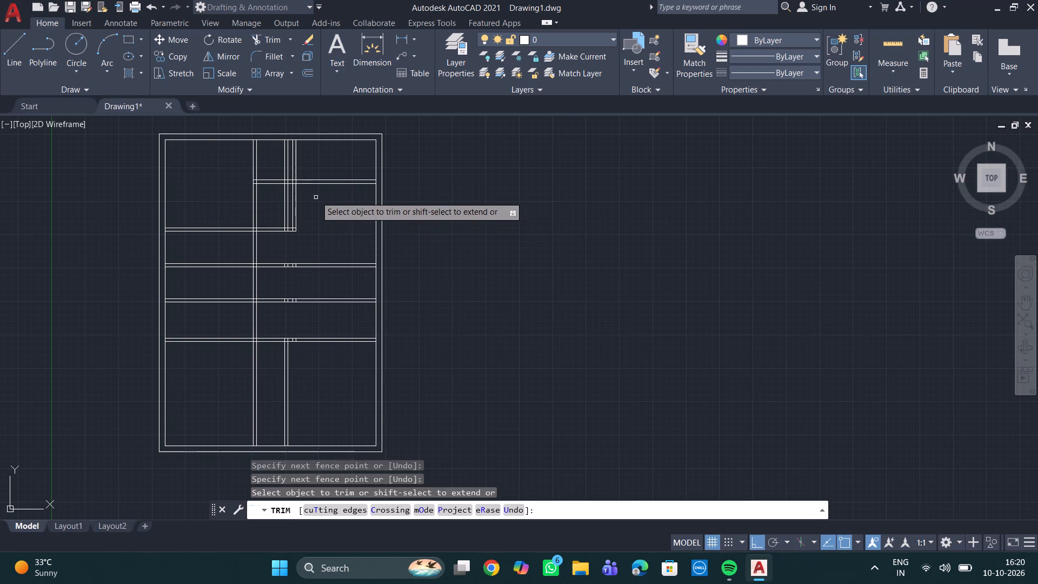
Trim the left one of the two closely spaced vertical partitions above and below the topmost horizontal partition.
{"action": "scroll", "coordinate": [316, 188], "scroll_direction": "up", "scroll_amount": 2}
{"action": "left_click", "coordinate": [243, 219]}
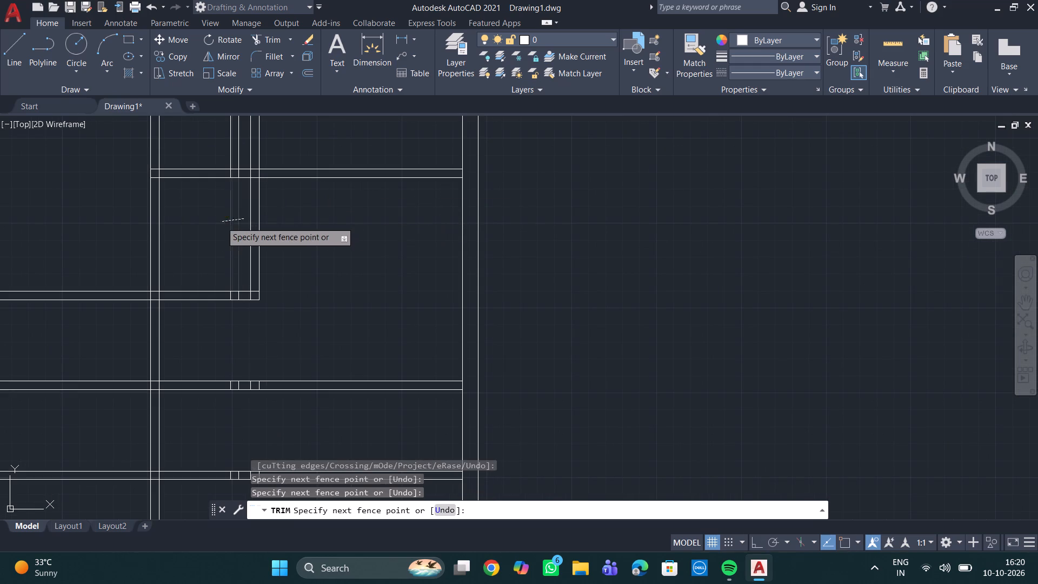
{"action": "left_click", "coordinate": [221, 222]}
{"action": "left_click", "coordinate": [242, 152]}
{"action": "left_click", "coordinate": [223, 152]}
Trim the topmost horizontal partition between the two remaining vertical partitions, including its leftover square and the stubs inside the left partition.
{"action": "scroll", "coordinate": [230, 168], "scroll_direction": "down", "scroll_amount": 2}
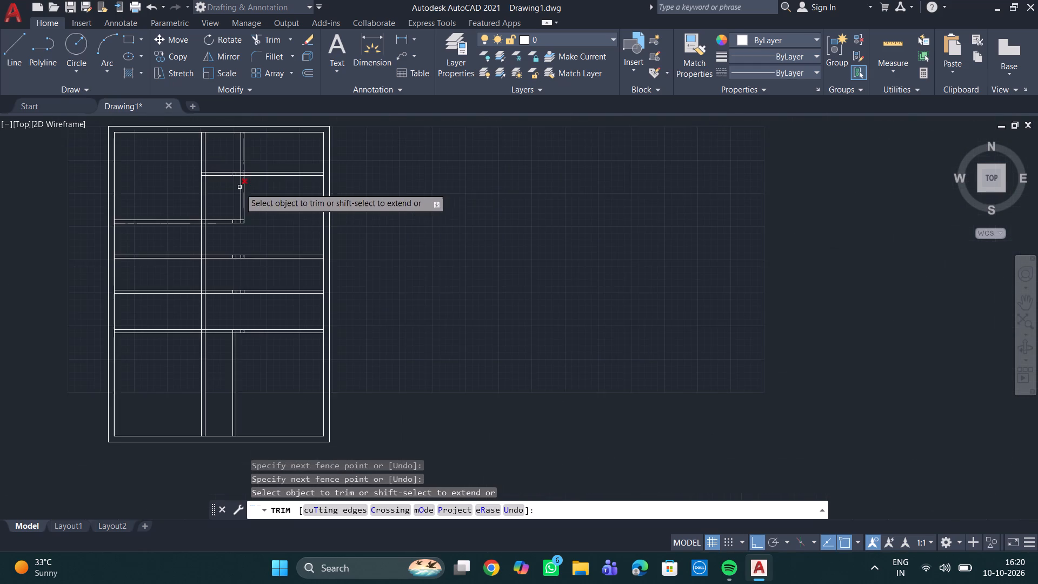
{"action": "middle_click_drag", "start_coordinate": [261, 196], "coordinate": [270, 249]}
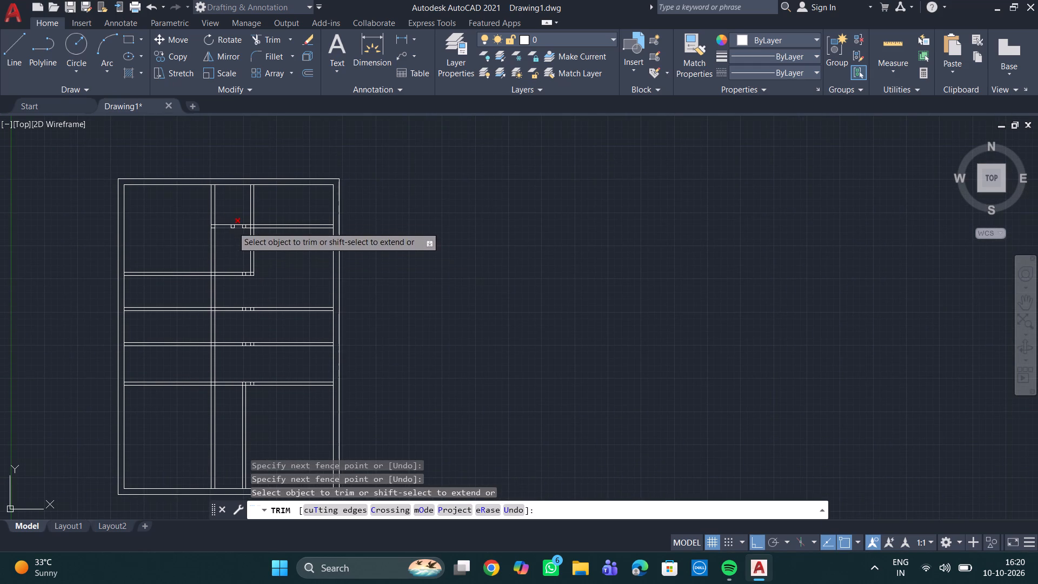
{"action": "left_click", "coordinate": [236, 208]}
{"action": "left_click", "coordinate": [232, 240]}
{"action": "scroll", "coordinate": [234, 222], "scroll_direction": "up", "scroll_amount": 3}
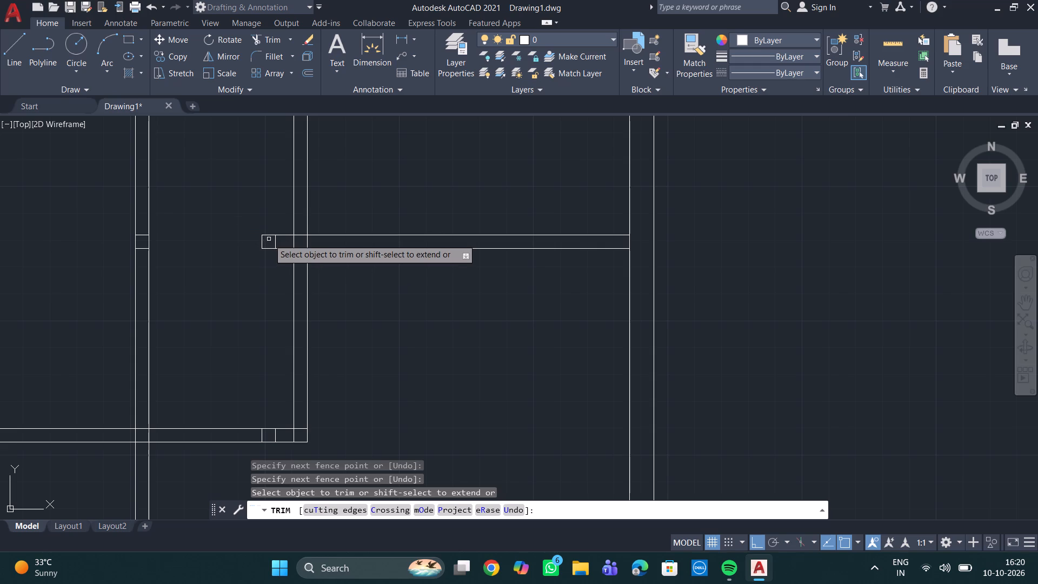
{"action": "left_click", "coordinate": [282, 255]}
{"action": "left_click", "coordinate": [281, 220]}
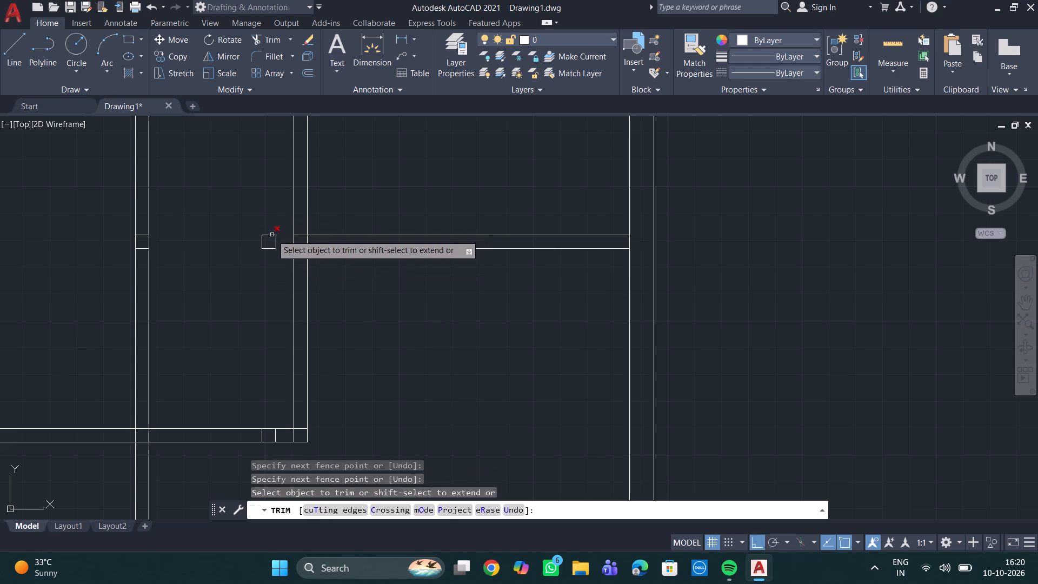
{"action": "left_click", "coordinate": [270, 235]}
{"action": "left_click", "coordinate": [254, 242]}
{"action": "left_click", "coordinate": [278, 240]}
{"action": "left_click", "coordinate": [270, 250]}
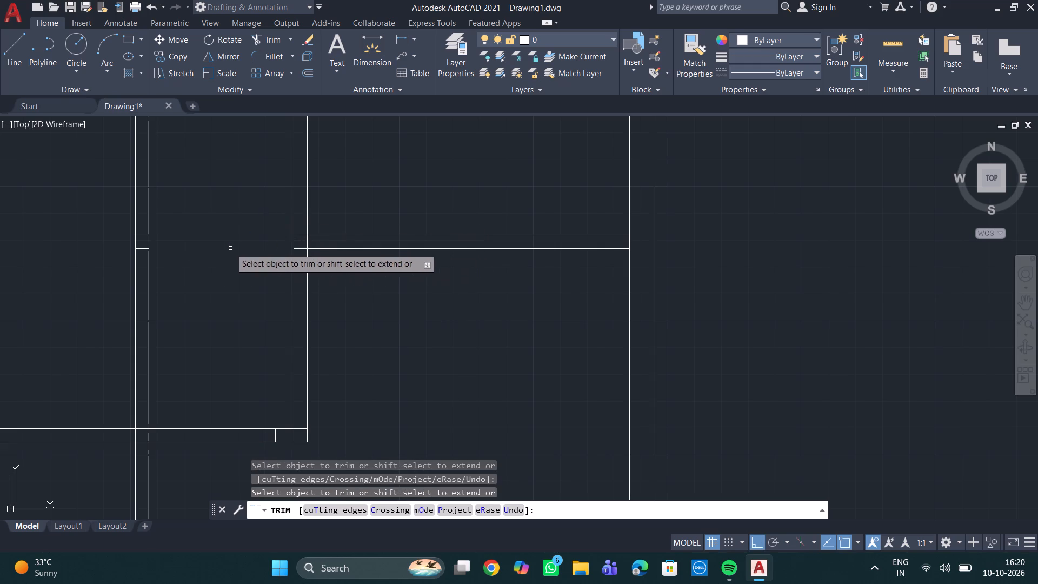
{"action": "left_click", "coordinate": [143, 250]}
{"action": "left_click", "coordinate": [143, 234]}
Trim the third and fourth horizontal partitions from the top out of the area left of the long vertical partition.
{"action": "scroll", "coordinate": [234, 243], "scroll_direction": "down", "scroll_amount": 3}
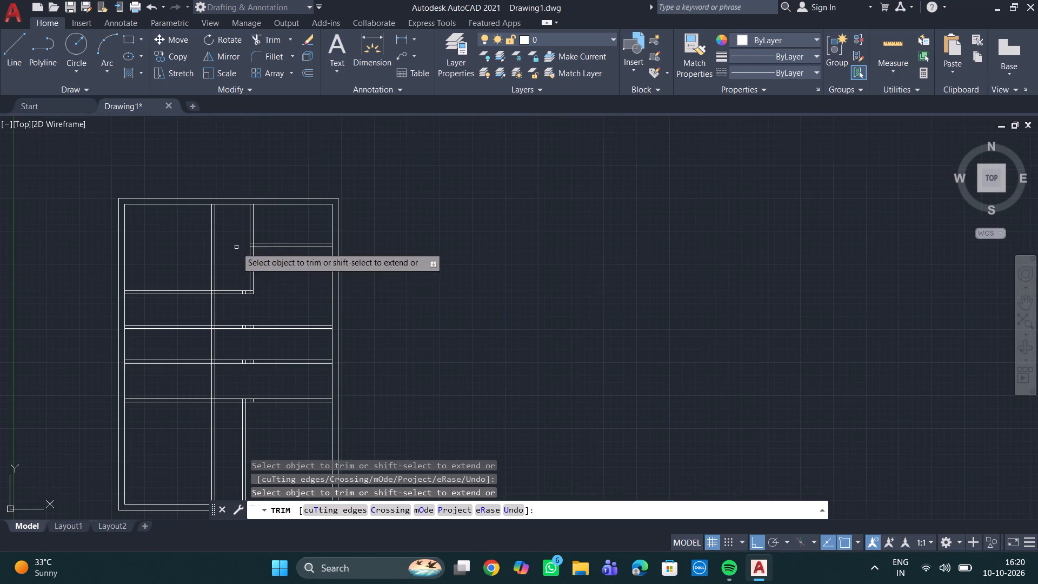
{"action": "middle_click_drag", "start_coordinate": [281, 276], "coordinate": [254, 299]}
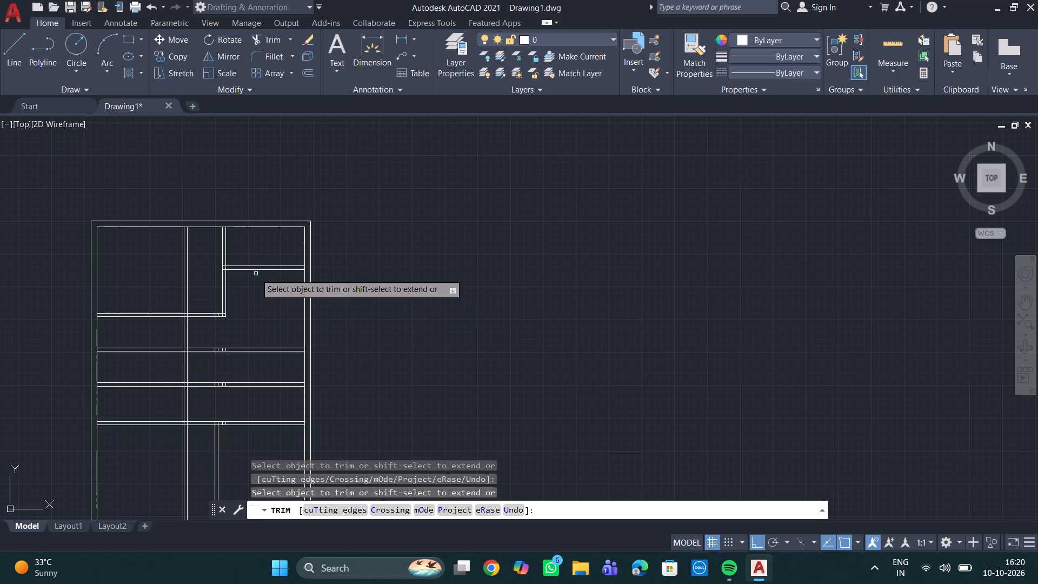
{"action": "middle_click_drag", "start_coordinate": [242, 333], "coordinate": [280, 288]}
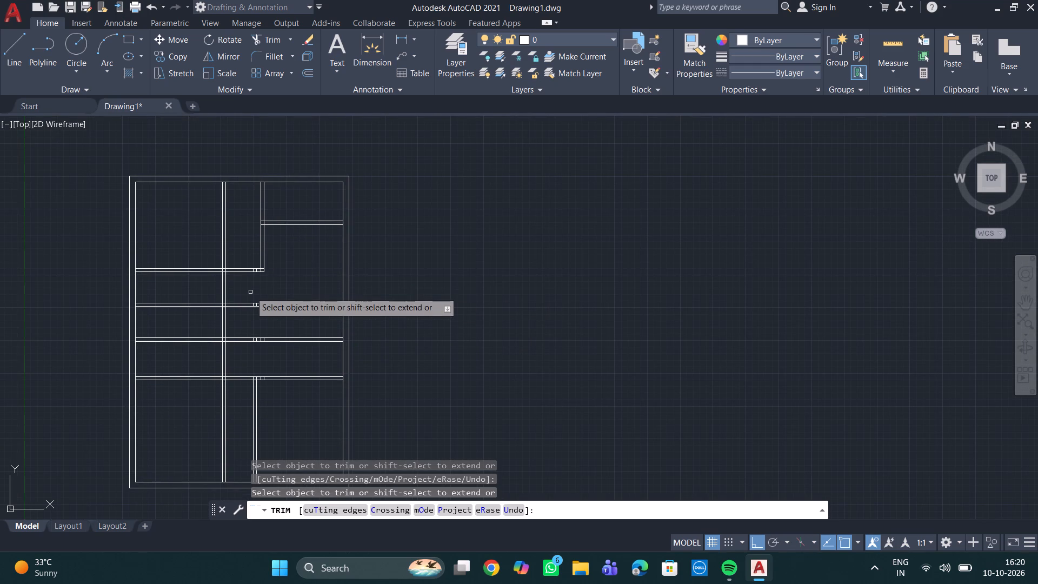
{"action": "left_click", "coordinate": [184, 284]}
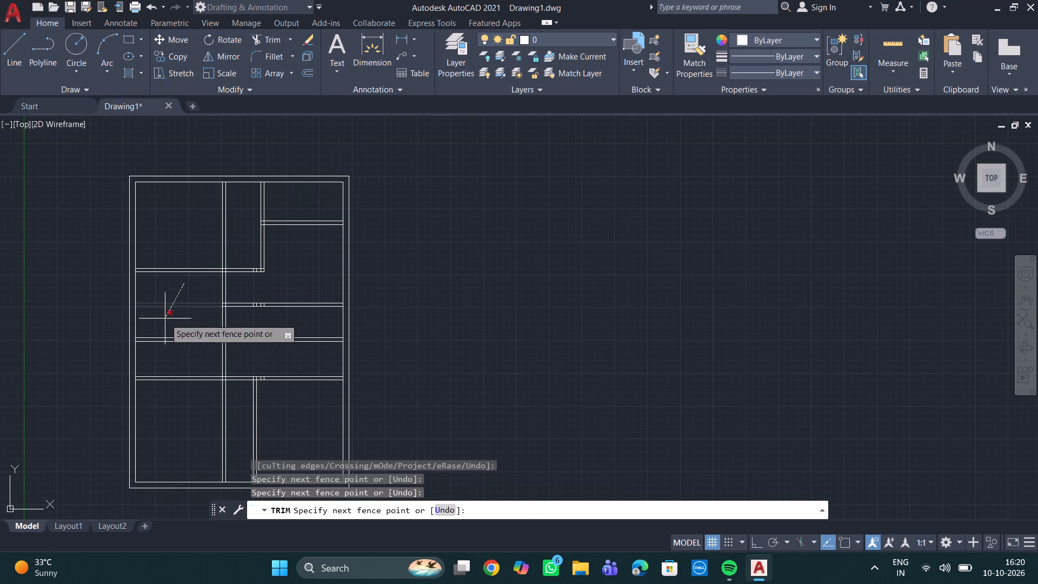
{"action": "left_click", "coordinate": [196, 364]}
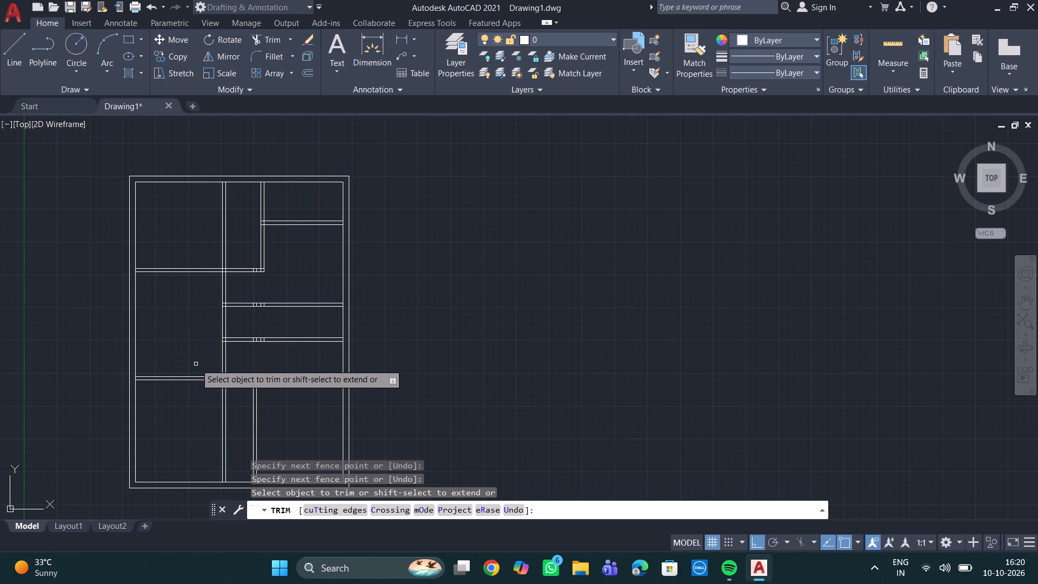
Trim the second horizontal partition from the top out of the space between the long vertical partition and the short upper one.
{"action": "middle_click_drag", "start_coordinate": [178, 341], "coordinate": [132, 311]}
{"action": "middle_click_drag", "start_coordinate": [348, 364], "coordinate": [317, 400]}
{"action": "scroll", "coordinate": [319, 377], "scroll_direction": "down", "scroll_amount": 2}
{"action": "middle_click_drag", "start_coordinate": [321, 365], "coordinate": [289, 391]}
{"action": "scroll", "coordinate": [294, 370], "scroll_direction": "up", "scroll_amount": 3}
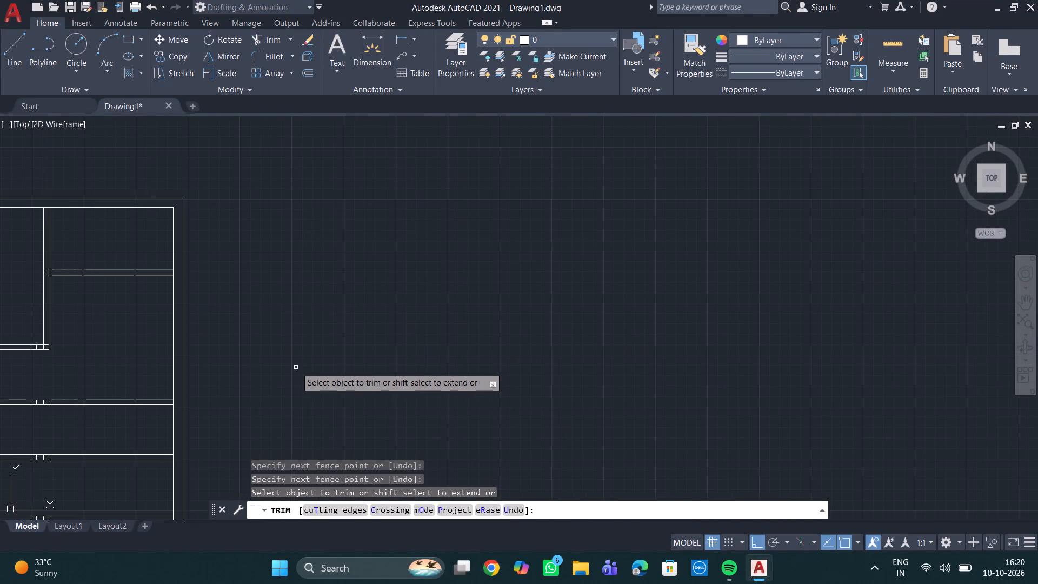
{"action": "middle_click_drag", "start_coordinate": [294, 364], "coordinate": [396, 344]}
{"action": "scroll", "coordinate": [195, 328], "scroll_direction": "down", "scroll_amount": 2}
{"action": "middle_click_drag", "start_coordinate": [201, 330], "coordinate": [241, 323]}
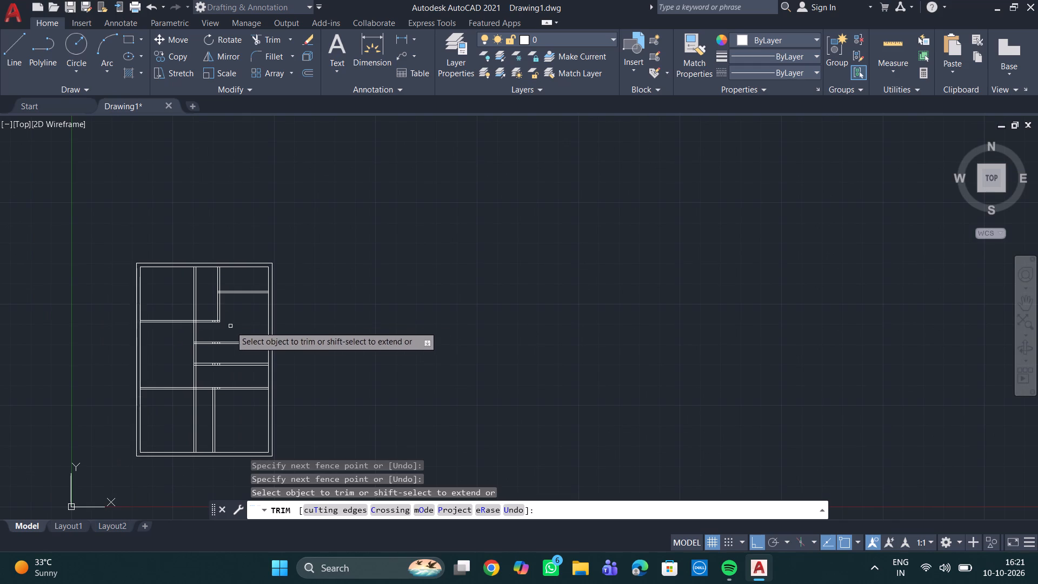
{"action": "scroll", "coordinate": [243, 330], "scroll_direction": "up", "scroll_amount": 2}
{"action": "left_click", "coordinate": [139, 322]}
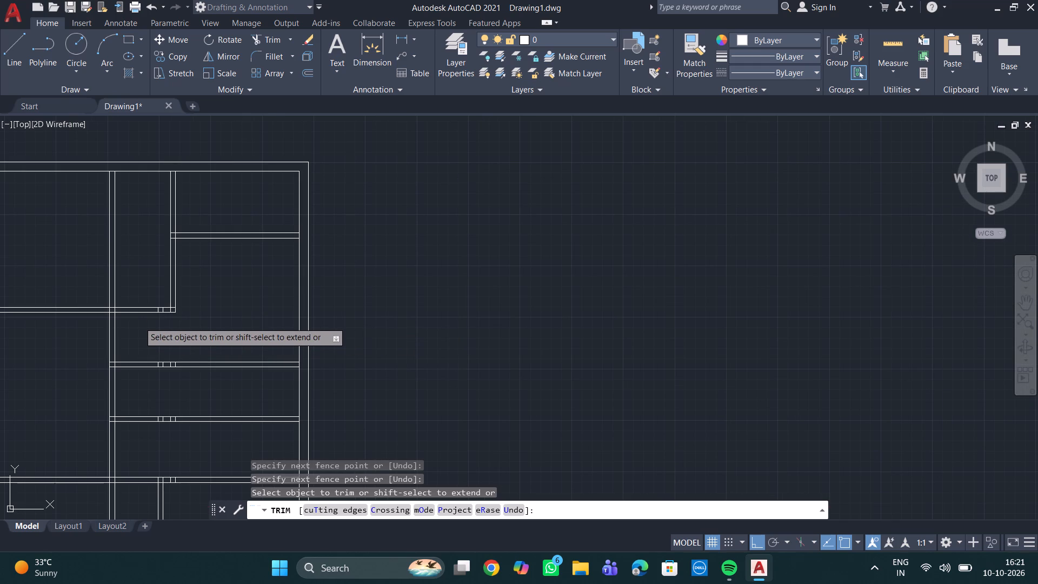
{"action": "left_click", "coordinate": [140, 283]}
Trim the leftover square beside the lower end of the short upper vertical partition and the surplus line inside that end.
{"action": "scroll", "coordinate": [168, 309], "scroll_direction": "up", "scroll_amount": 2}
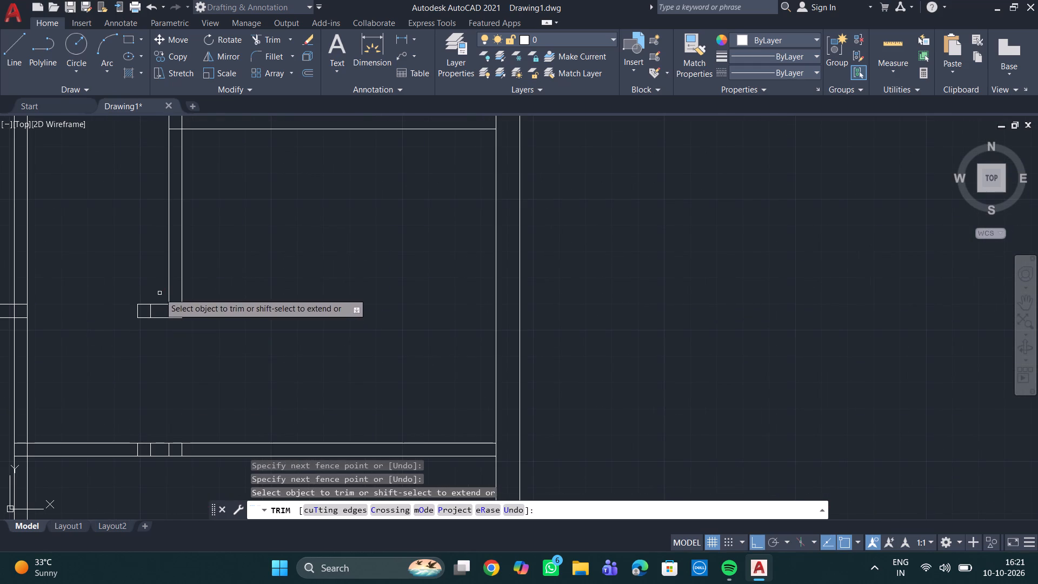
{"action": "left_click", "coordinate": [160, 293]}
{"action": "left_click", "coordinate": [157, 337]}
{"action": "left_click", "coordinate": [150, 308]}
{"action": "left_click", "coordinate": [148, 303]}
{"action": "double_click", "coordinate": [139, 309]}
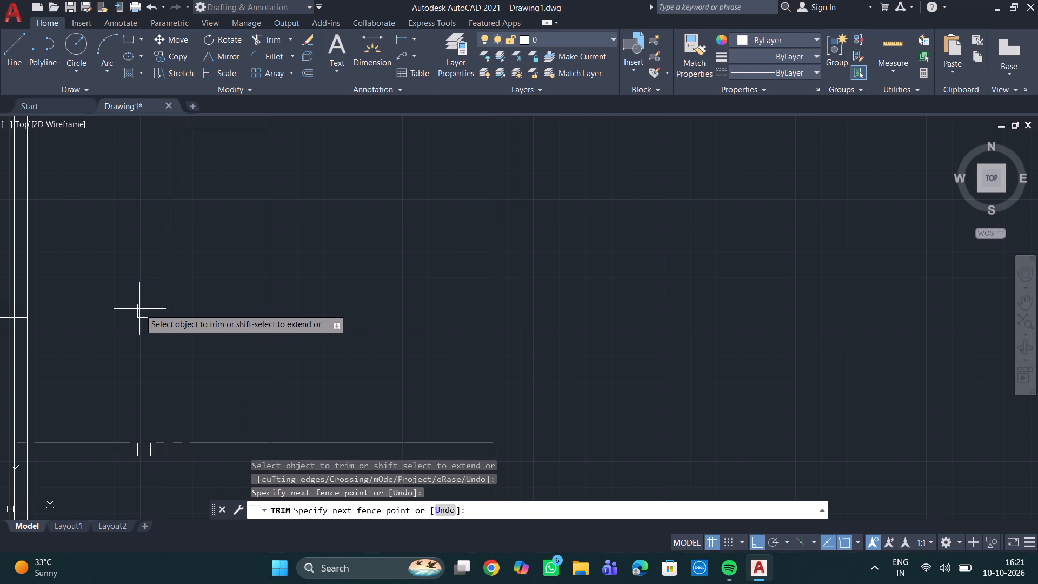
{"action": "left_click", "coordinate": [132, 313]}
{"action": "left_click", "coordinate": [138, 317]}
{"action": "left_click", "coordinate": [143, 320]}
{"action": "scroll", "coordinate": [144, 344], "scroll_direction": "down", "scroll_amount": 1}
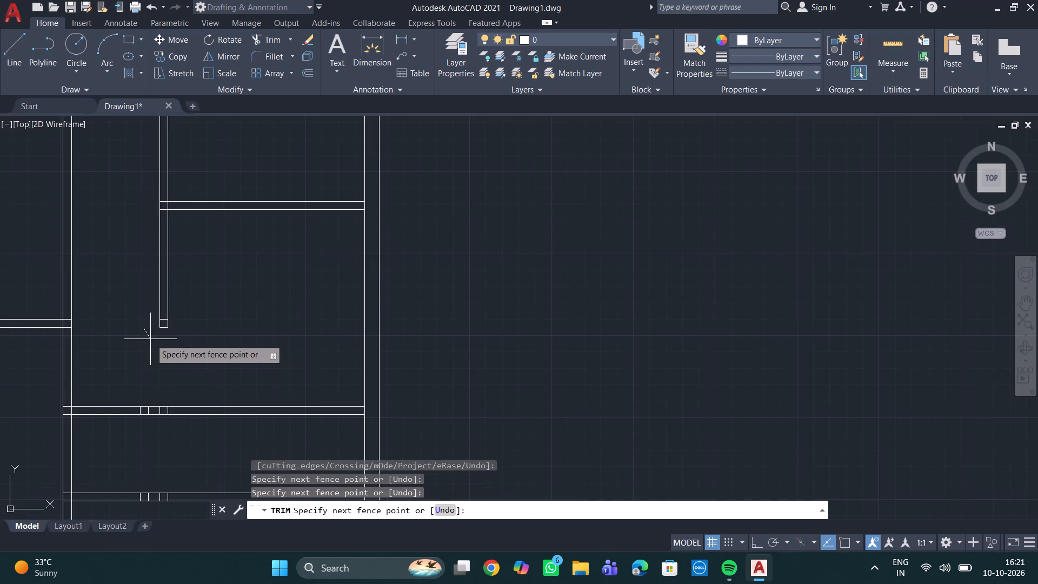
{"action": "left_click", "coordinate": [145, 340]}
{"action": "left_click", "coordinate": [164, 319]}
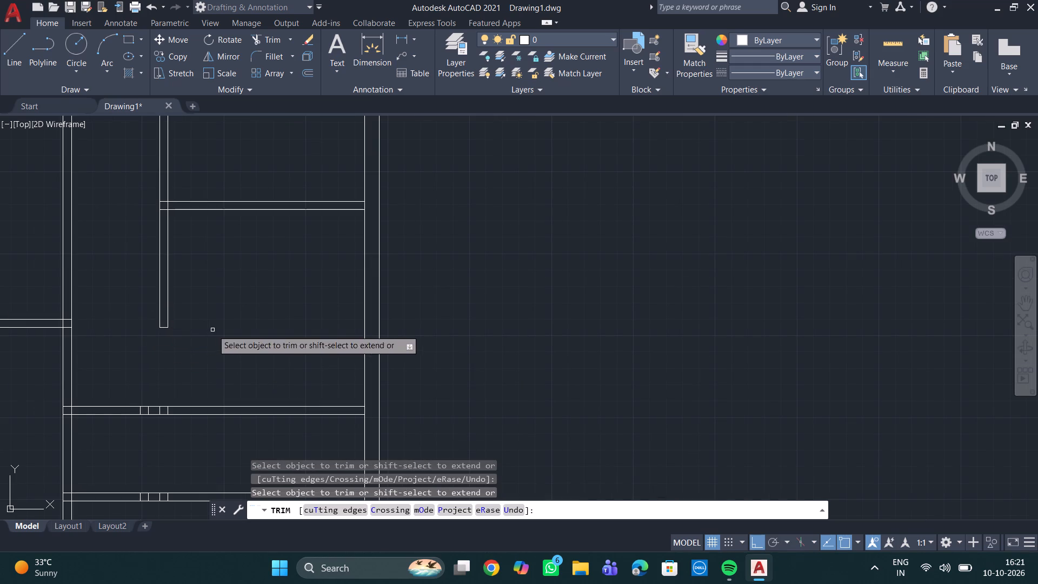
Measure the clear sizes of the rooms between the vertical partitions and the right outer wall using Quick measure.
{"action": "middle_click_drag", "start_coordinate": [216, 334], "coordinate": [343, 406]}
{"action": "scroll", "coordinate": [343, 406], "scroll_direction": "down", "scroll_amount": 2}
{"action": "middle_click", "coordinate": [216, 336]}
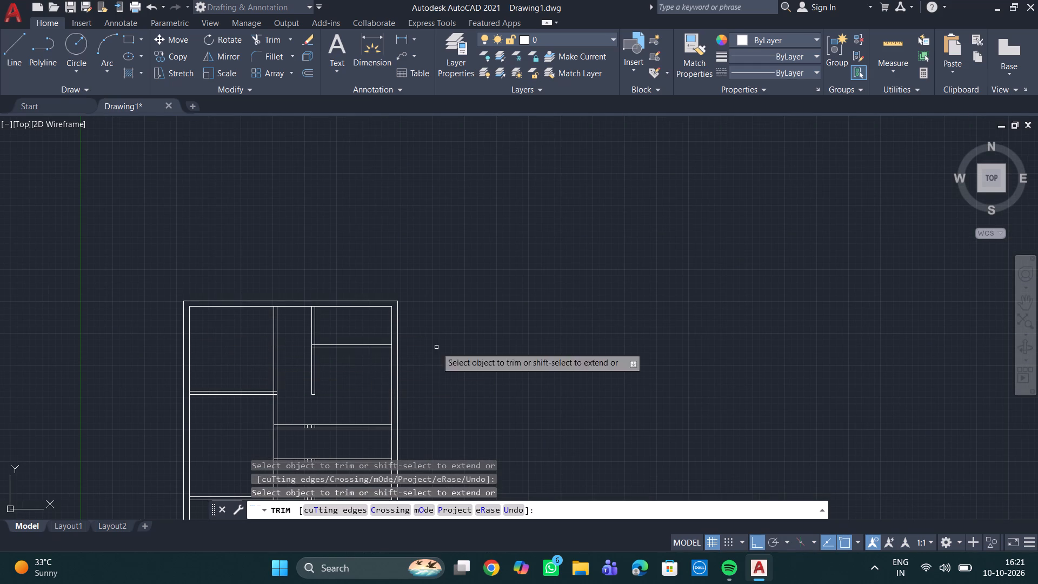
{"action": "left_click", "coordinate": [887, 41]}
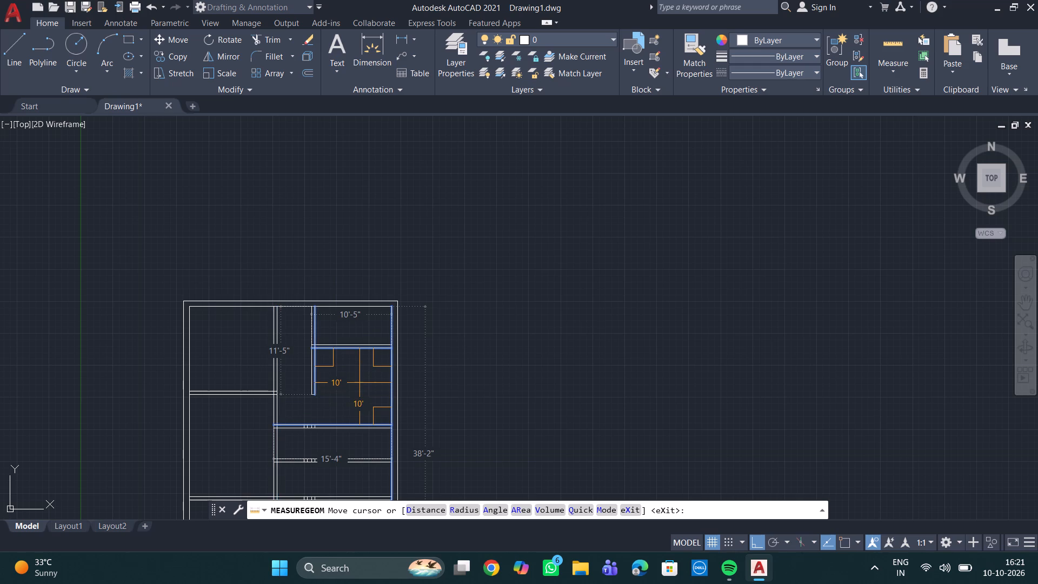
{"action": "middle_click_drag", "start_coordinate": [359, 369], "coordinate": [336, 317]}
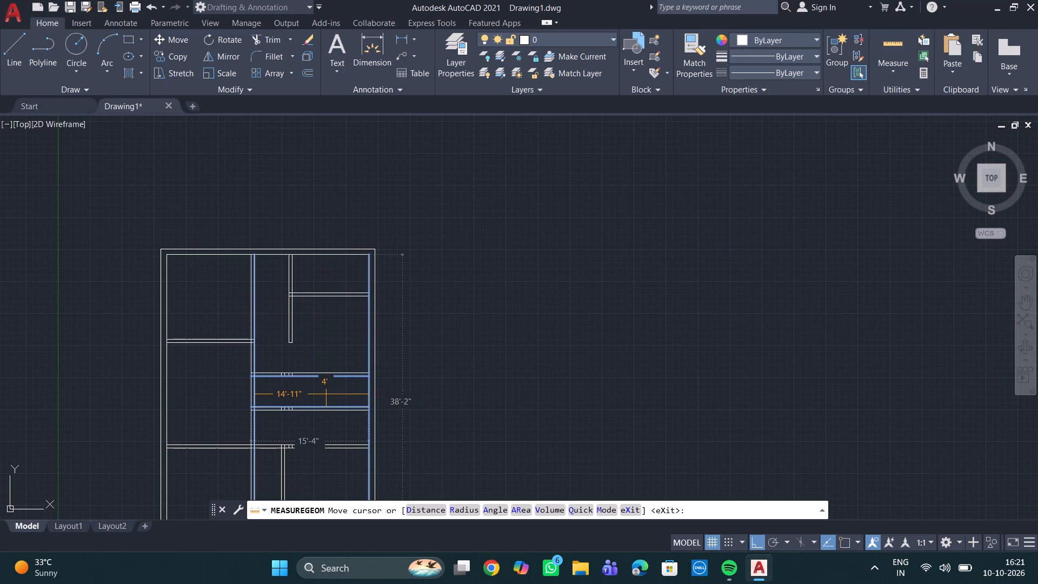
{"action": "middle_click_drag", "start_coordinate": [329, 419], "coordinate": [338, 342]}
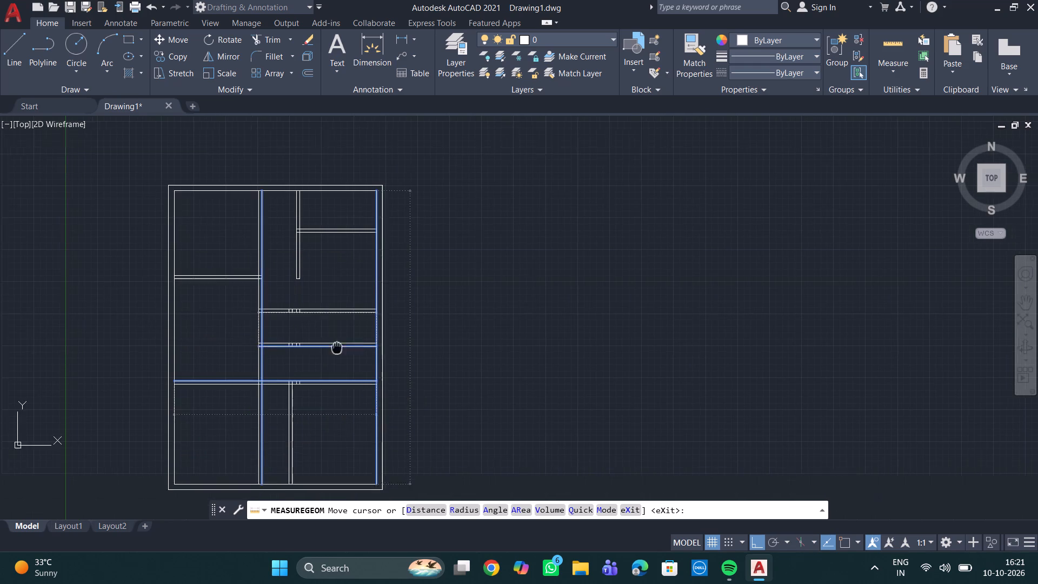
{"action": "middle_click_drag", "start_coordinate": [338, 342], "coordinate": [338, 310]}
{"action": "key", "text": "Escape"}
{"action": "key", "text": "Escape"}
{"action": "key", "text": "Escape"}
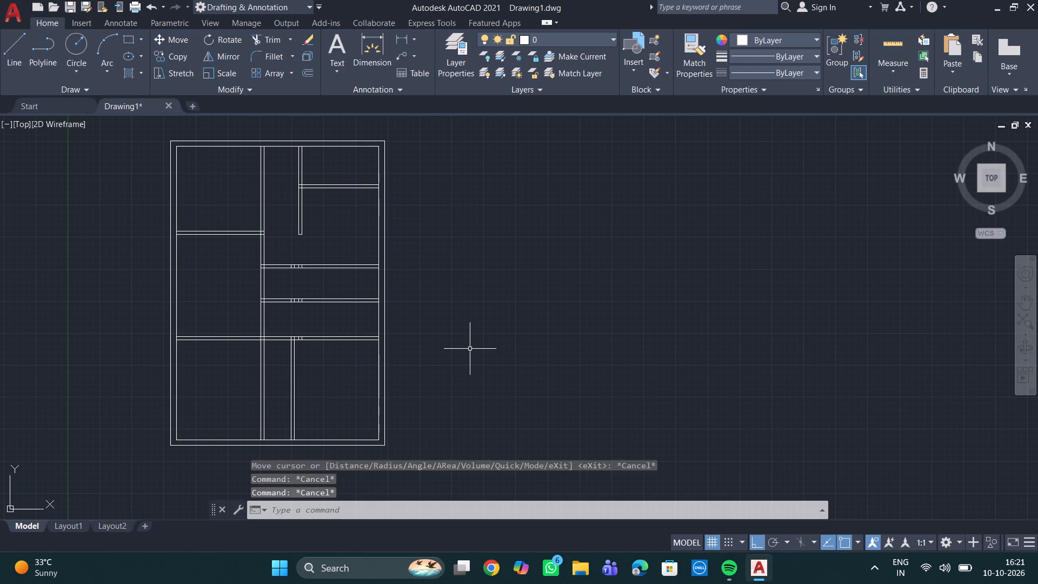
{"action": "key", "text": "Escape"}
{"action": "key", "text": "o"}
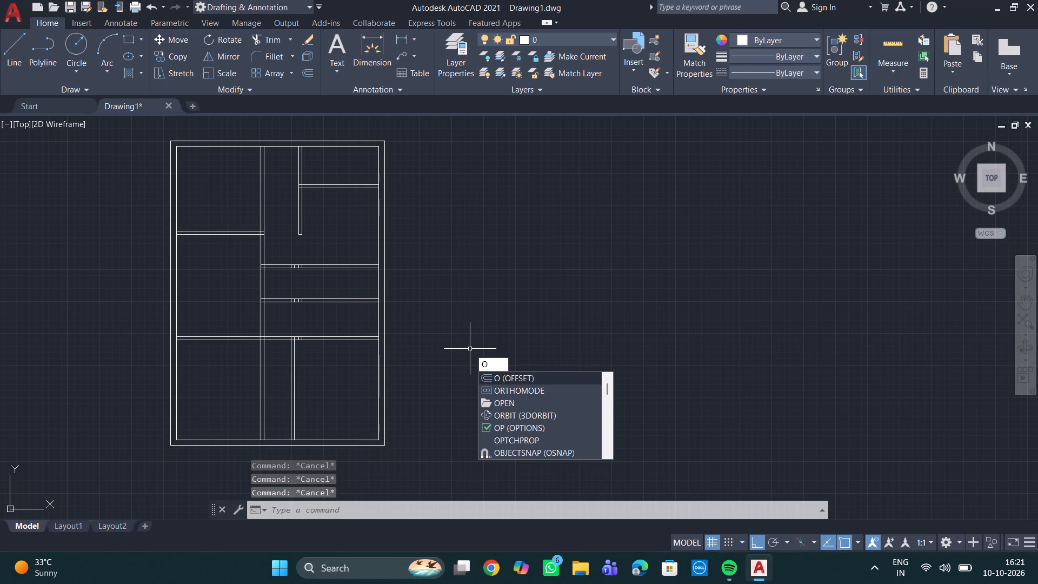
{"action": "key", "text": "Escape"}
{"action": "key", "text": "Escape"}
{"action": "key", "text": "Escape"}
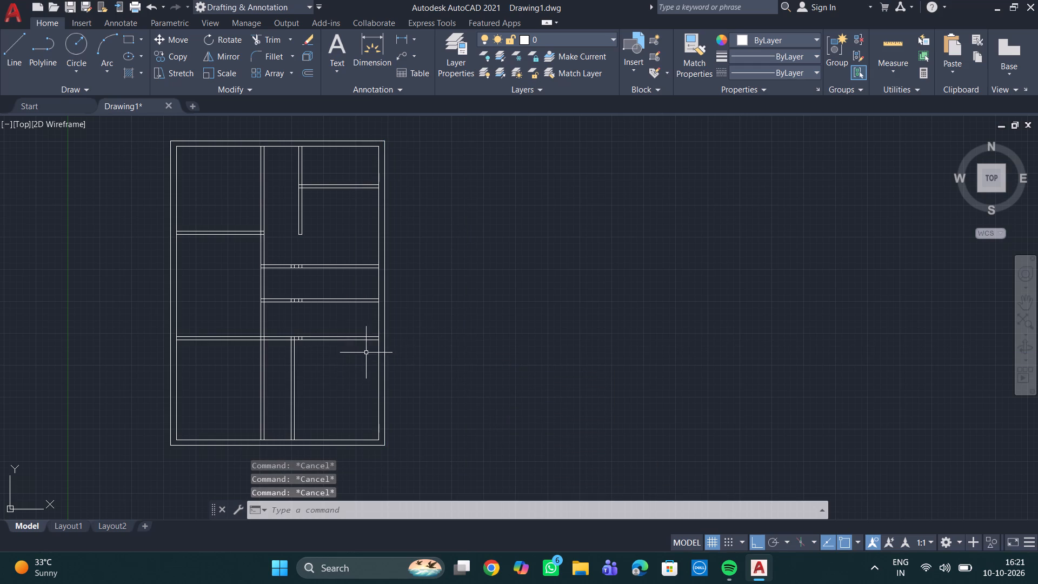
Trim the right outer wall's inner line where each of the four horizontal partitions joins it.
{"action": "type", "text": "tr"}
{"action": "key", "text": "Return"}
{"action": "key", "text": "Return"}
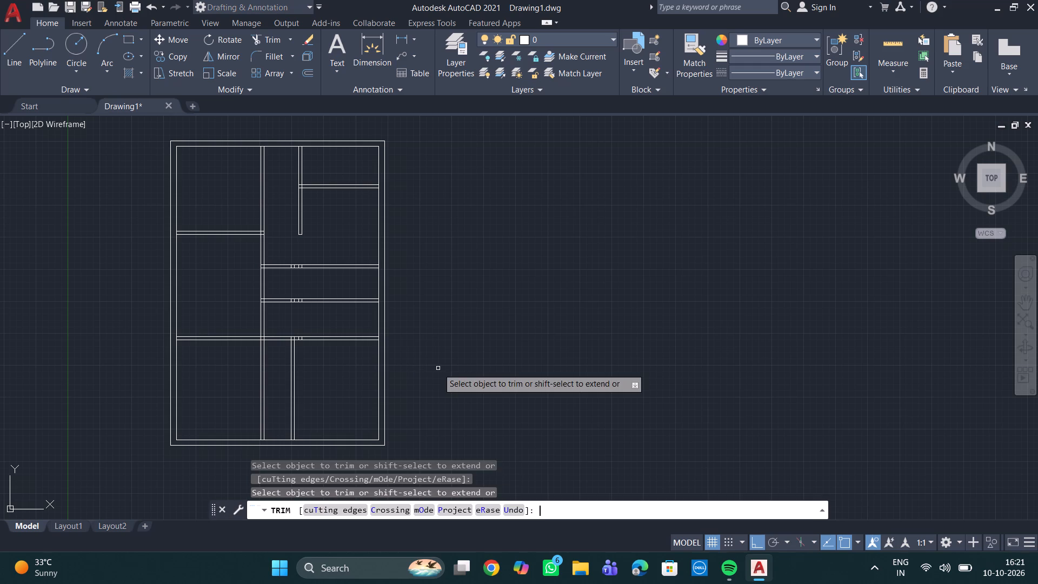
{"action": "scroll", "coordinate": [376, 208], "scroll_direction": "up", "scroll_amount": 1}
{"action": "middle_click_drag", "start_coordinate": [374, 213], "coordinate": [328, 297]}
{"action": "scroll", "coordinate": [337, 283], "scroll_direction": "up", "scroll_amount": 2}
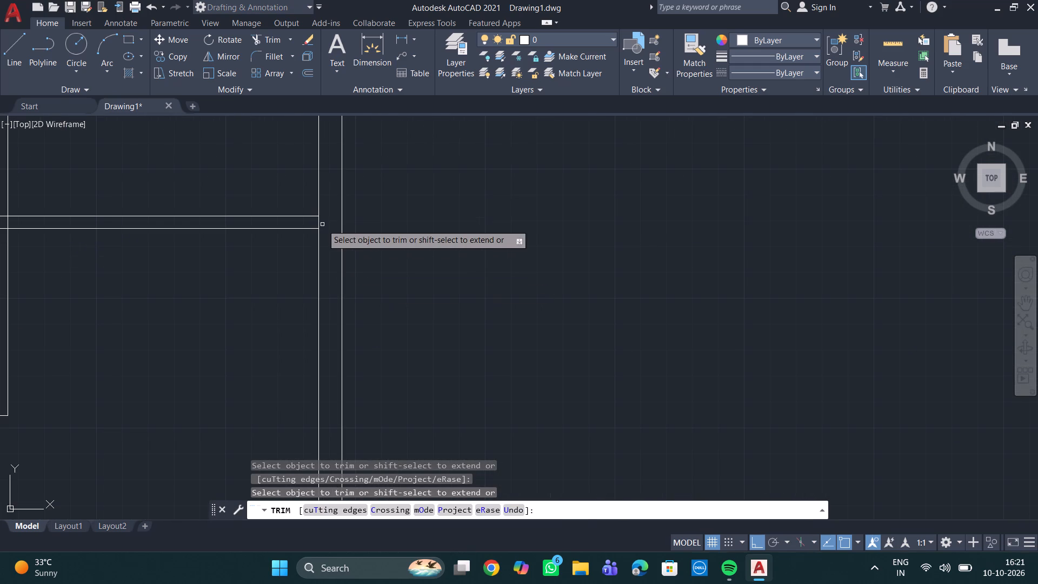
{"action": "left_click", "coordinate": [319, 223]}
{"action": "scroll", "coordinate": [330, 284], "scroll_direction": "down", "scroll_amount": 4}
{"action": "scroll", "coordinate": [341, 343], "scroll_direction": "up", "scroll_amount": 3}
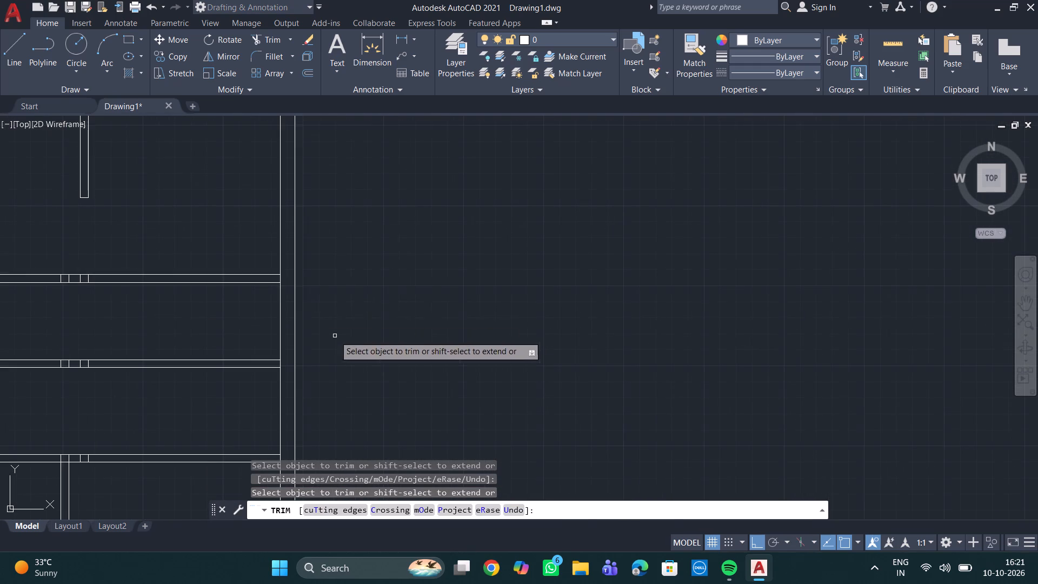
{"action": "left_click", "coordinate": [281, 278]}
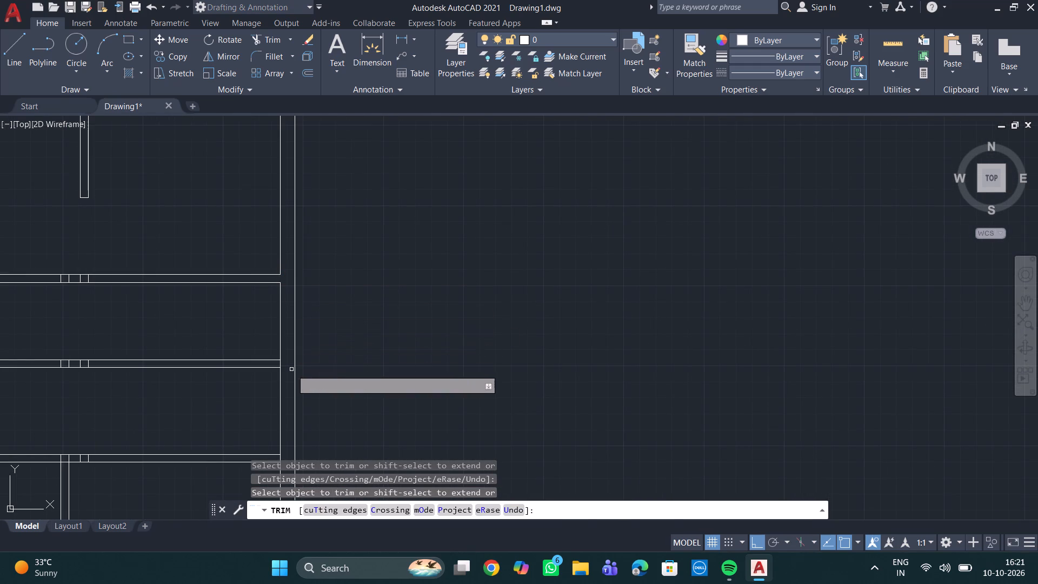
{"action": "left_click", "coordinate": [280, 365]}
{"action": "middle_click_drag", "start_coordinate": [287, 382], "coordinate": [259, 283]}
{"action": "scroll", "coordinate": [246, 343], "scroll_direction": "up", "scroll_amount": 2}
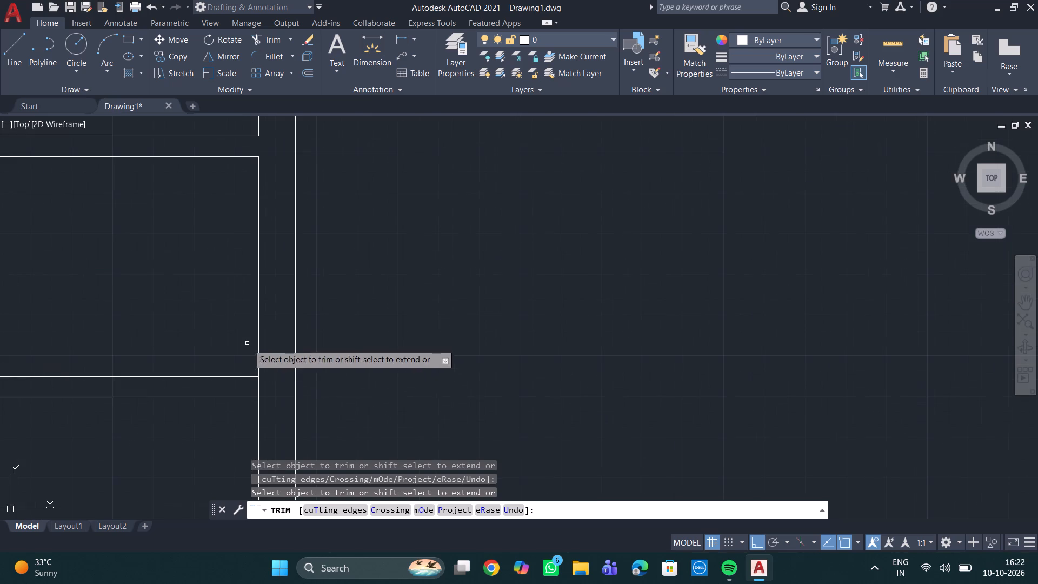
{"action": "left_click", "coordinate": [257, 387]}
{"action": "scroll", "coordinate": [270, 366], "scroll_direction": "down", "scroll_amount": 5}
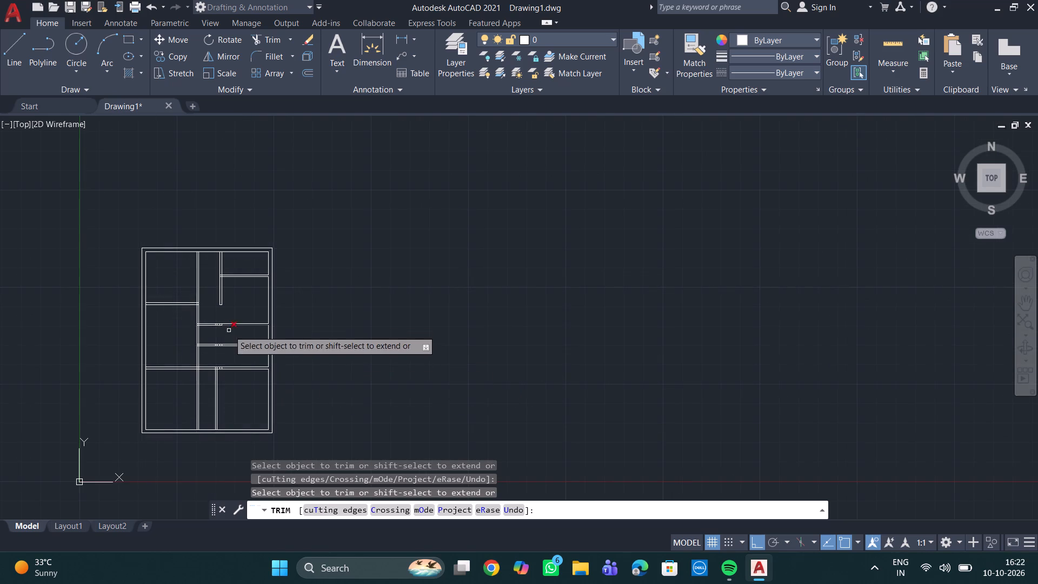
Trim the top outer wall's inner line where the short and the long vertical partitions join it.
{"action": "scroll", "coordinate": [230, 331], "scroll_direction": "up", "scroll_amount": 4}
{"action": "scroll", "coordinate": [227, 288], "scroll_direction": "down", "scroll_amount": 3}
{"action": "middle_click_drag", "start_coordinate": [222, 261], "coordinate": [255, 344]}
{"action": "scroll", "coordinate": [254, 342], "scroll_direction": "down", "scroll_amount": 1}
{"action": "scroll", "coordinate": [252, 298], "scroll_direction": "up", "scroll_amount": 4}
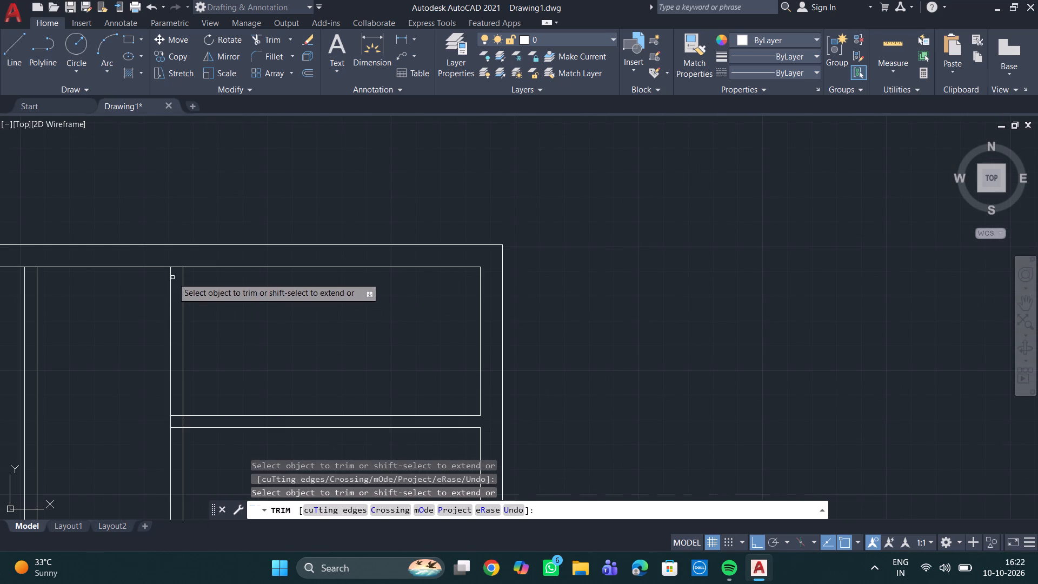
{"action": "left_click", "coordinate": [178, 267]}
{"action": "left_click", "coordinate": [26, 268]}
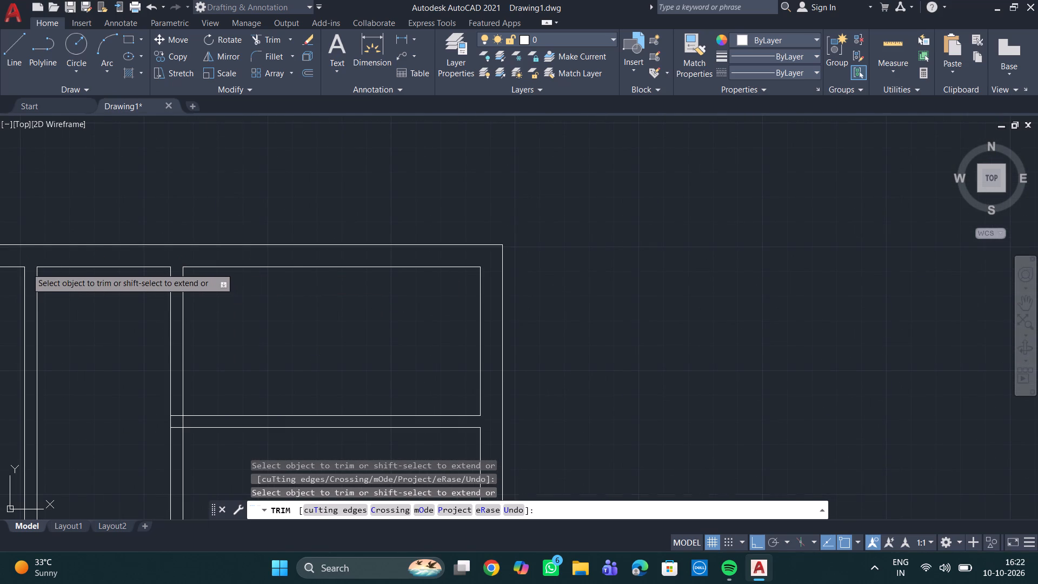
Trim the left outer wall's inner line where the two left-hand horizontal partitions join it.
{"action": "scroll", "coordinate": [68, 260], "scroll_direction": "down", "scroll_amount": 3}
{"action": "middle_click_drag", "start_coordinate": [63, 295], "coordinate": [270, 314]}
{"action": "scroll", "coordinate": [218, 318], "scroll_direction": "up", "scroll_amount": 3}
{"action": "middle_click_drag", "start_coordinate": [168, 364], "coordinate": [165, 360]}
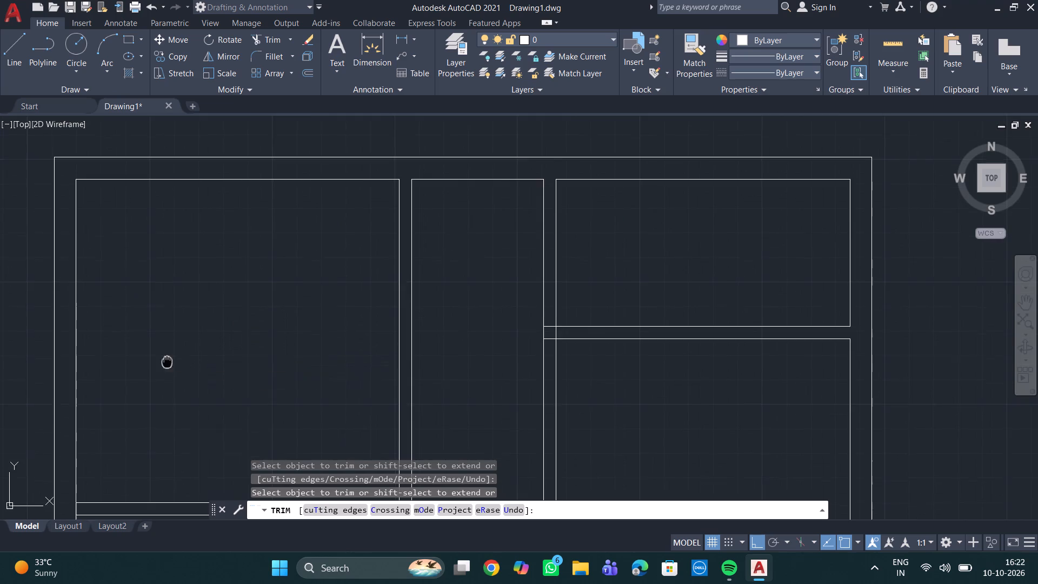
{"action": "middle_click_drag", "start_coordinate": [165, 360], "coordinate": [210, 210]}
{"action": "scroll", "coordinate": [188, 300], "scroll_direction": "down", "scroll_amount": 1}
{"action": "scroll", "coordinate": [144, 336], "scroll_direction": "up", "scroll_amount": 2}
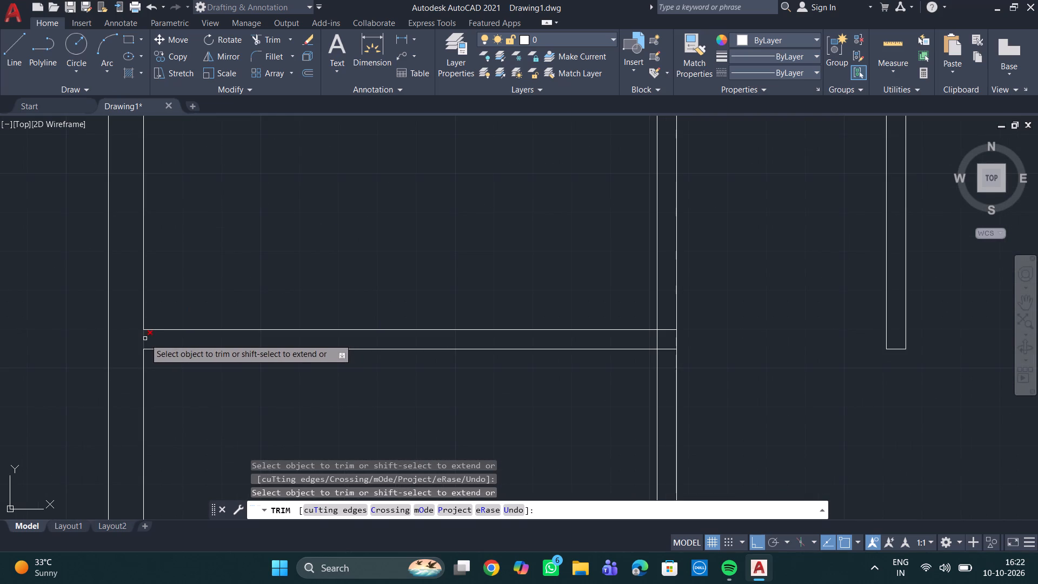
{"action": "left_click", "coordinate": [145, 339]}
{"action": "scroll", "coordinate": [200, 381], "scroll_direction": "down", "scroll_amount": 1}
{"action": "middle_click_drag", "start_coordinate": [197, 371], "coordinate": [197, 266]}
{"action": "scroll", "coordinate": [202, 343], "scroll_direction": "down", "scroll_amount": 3}
{"action": "middle_click_drag", "start_coordinate": [203, 366], "coordinate": [205, 359]}
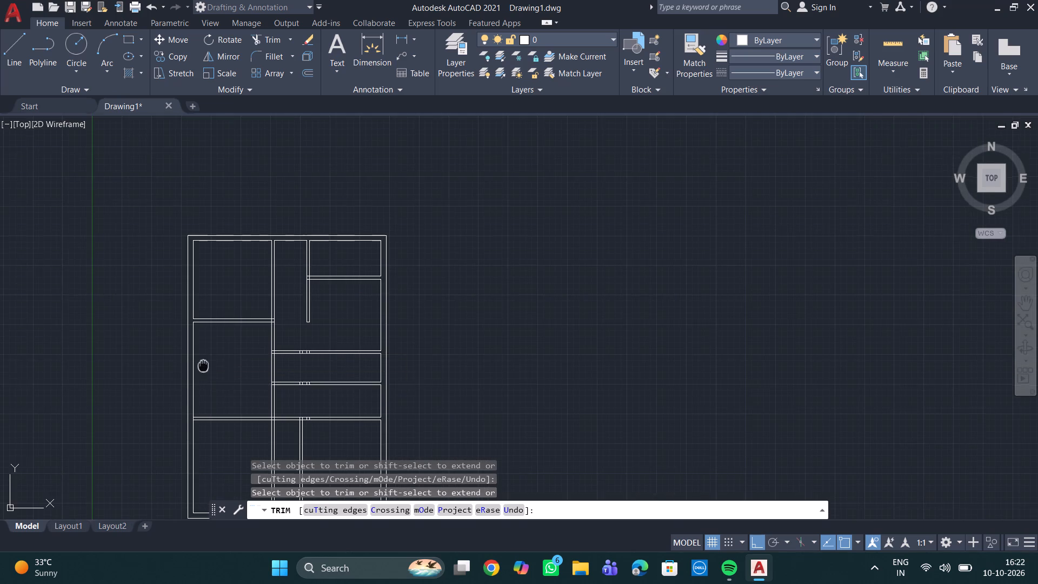
{"action": "middle_click_drag", "start_coordinate": [205, 359], "coordinate": [232, 260]}
{"action": "scroll", "coordinate": [238, 317], "scroll_direction": "up", "scroll_amount": 5}
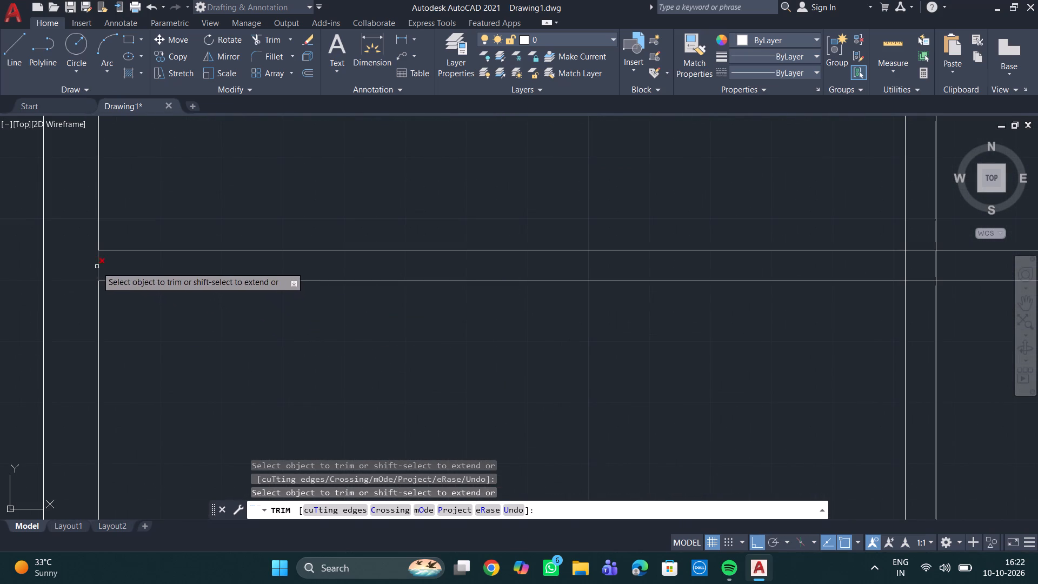
{"action": "left_click", "coordinate": [95, 266]}
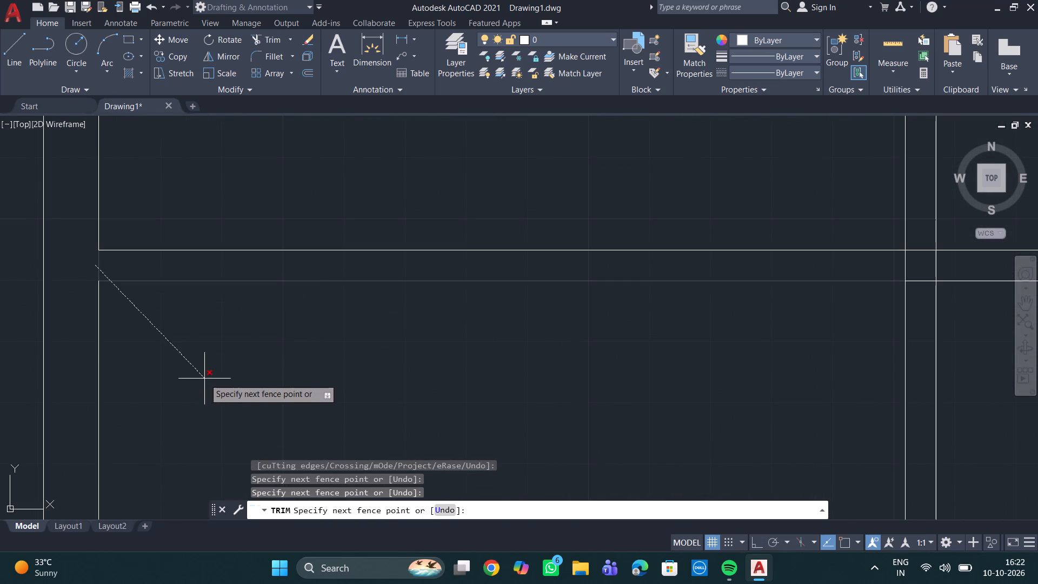
{"action": "left_click", "coordinate": [191, 270]}
Trim the crossing lines at the junction of the short upper vertical partition and the topmost horizontal partition to open the joint.
{"action": "scroll", "coordinate": [233, 341], "scroll_direction": "down", "scroll_amount": 3}
{"action": "middle_click_drag", "start_coordinate": [235, 334], "coordinate": [158, 227]}
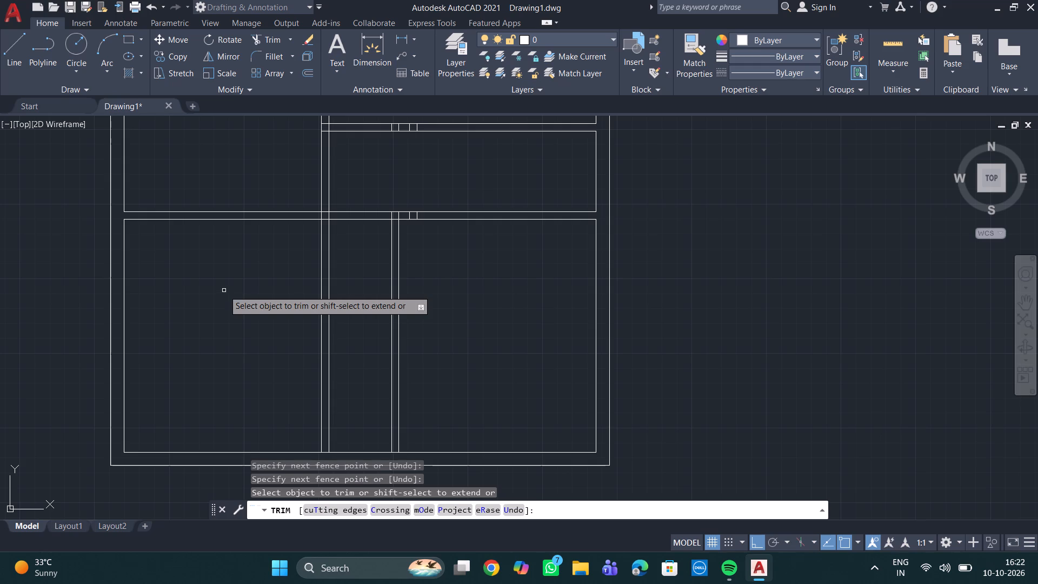
{"action": "middle_click_drag", "start_coordinate": [489, 296], "coordinate": [419, 301]}
{"action": "scroll", "coordinate": [416, 301], "scroll_direction": "down", "scroll_amount": 4}
{"action": "scroll", "coordinate": [400, 250], "scroll_direction": "up", "scroll_amount": 3}
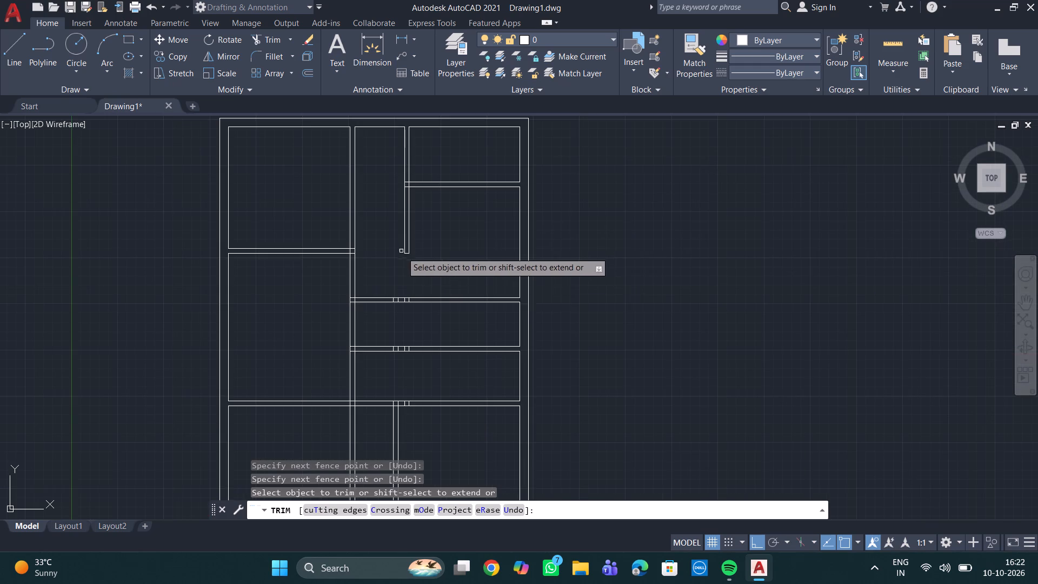
{"action": "middle_click_drag", "start_coordinate": [457, 263], "coordinate": [418, 280]}
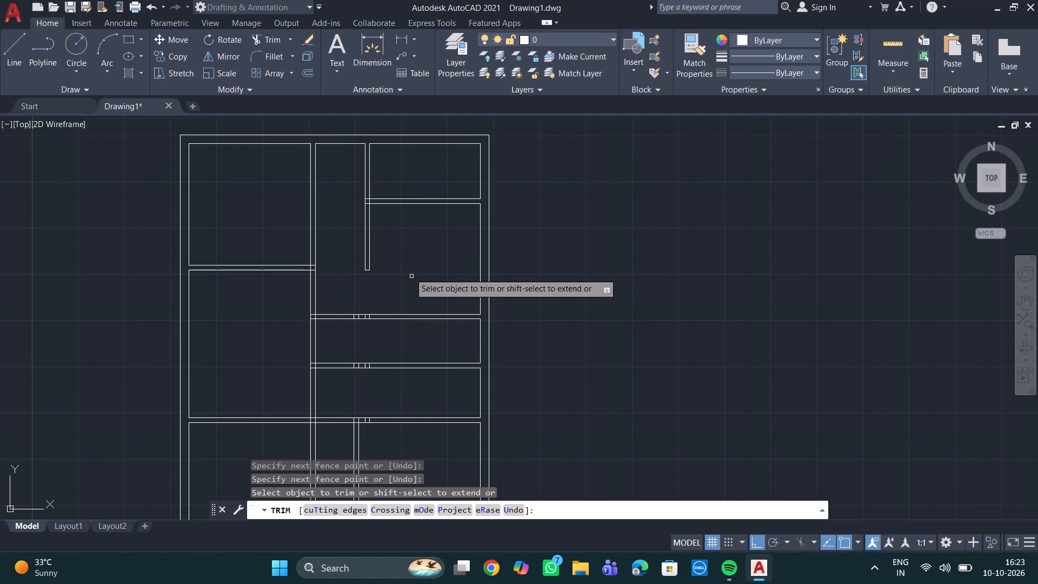
{"action": "scroll", "coordinate": [412, 271], "scroll_direction": "down", "scroll_amount": 1}
{"action": "middle_click_drag", "start_coordinate": [416, 267], "coordinate": [315, 245]}
{"action": "scroll", "coordinate": [314, 248], "scroll_direction": "up", "scroll_amount": 2}
{"action": "middle_click_drag", "start_coordinate": [312, 247], "coordinate": [303, 304]}
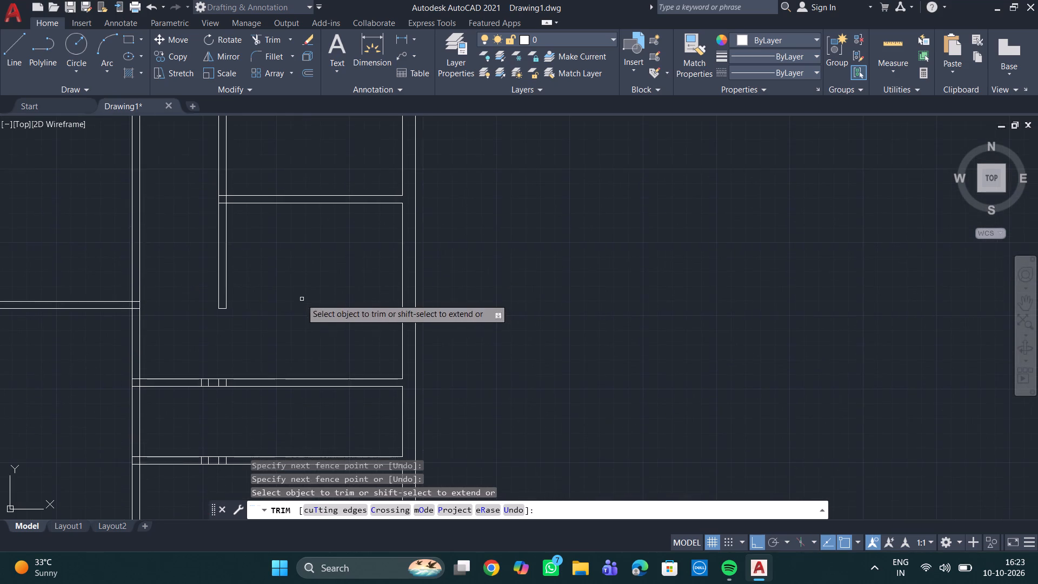
{"action": "middle_click_drag", "start_coordinate": [289, 266], "coordinate": [285, 307]}
{"action": "scroll", "coordinate": [289, 266], "scroll_direction": "down", "scroll_amount": 1}
{"action": "scroll", "coordinate": [273, 274], "scroll_direction": "up", "scroll_amount": 2}
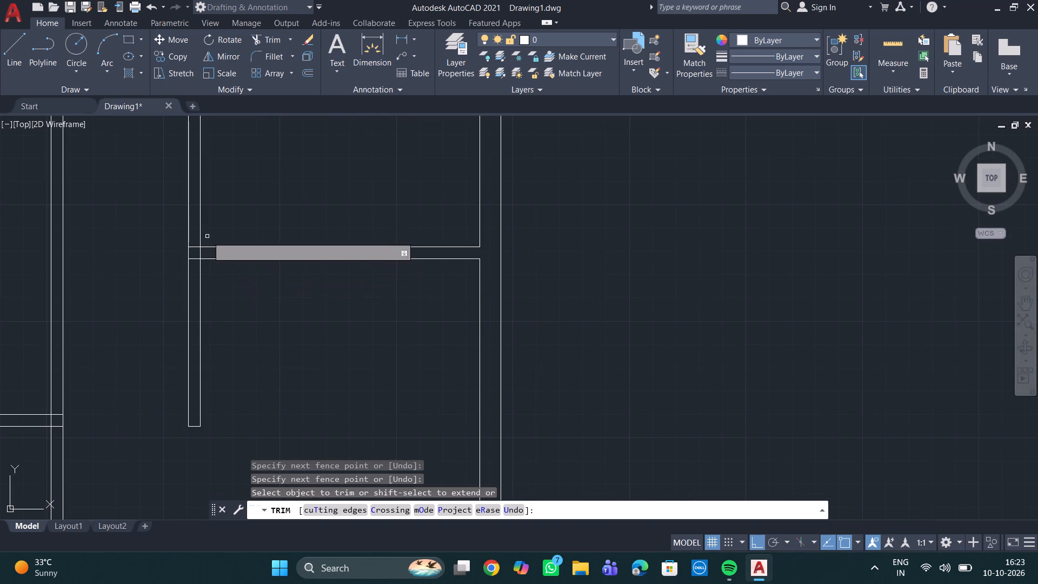
{"action": "left_click", "coordinate": [196, 246]}
{"action": "left_click", "coordinate": [192, 258]}
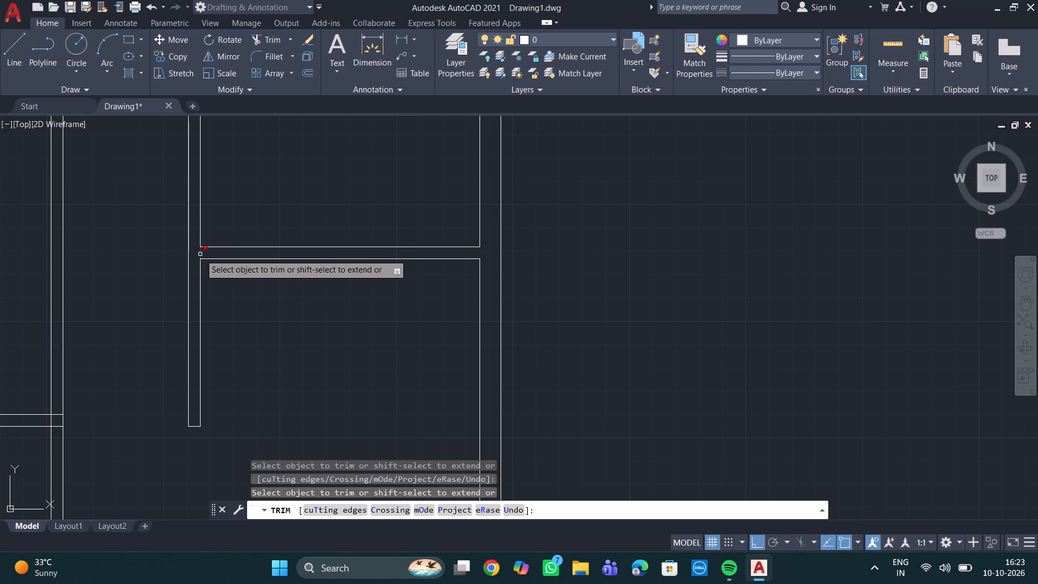
{"action": "left_click", "coordinate": [200, 254]}
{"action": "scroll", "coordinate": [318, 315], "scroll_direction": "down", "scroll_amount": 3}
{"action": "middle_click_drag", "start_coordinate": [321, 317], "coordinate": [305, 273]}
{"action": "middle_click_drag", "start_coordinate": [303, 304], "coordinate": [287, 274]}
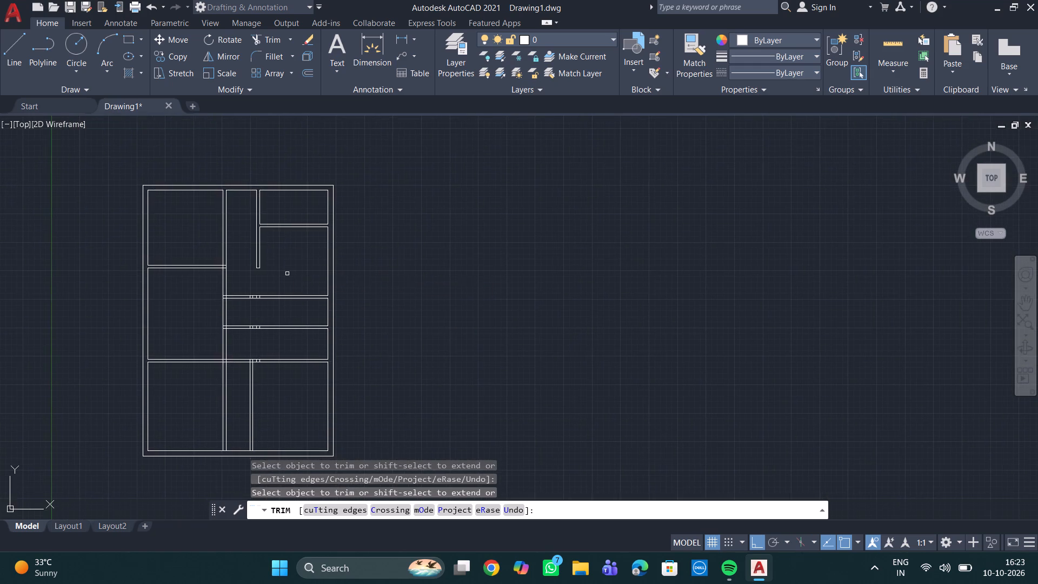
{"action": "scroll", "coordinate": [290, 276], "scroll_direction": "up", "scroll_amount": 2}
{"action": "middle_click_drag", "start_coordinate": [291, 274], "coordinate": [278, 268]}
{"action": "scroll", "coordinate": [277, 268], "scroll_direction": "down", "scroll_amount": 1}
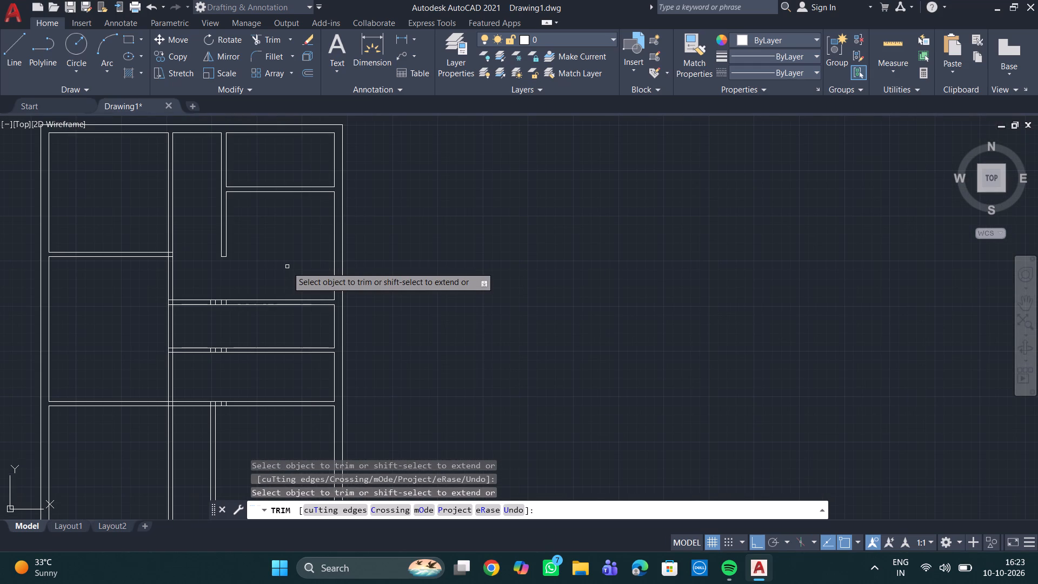
Trim the leftover short vertical line segments inside the second and third right-hand horizontal partitions, counted from the top.
{"action": "scroll", "coordinate": [248, 307], "scroll_direction": "up", "scroll_amount": 1}
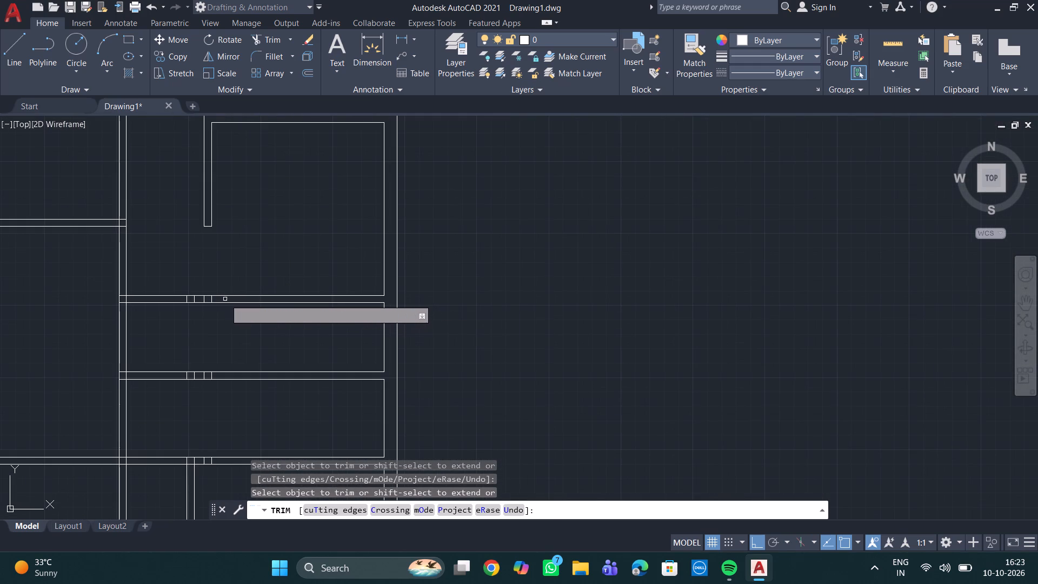
{"action": "scroll", "coordinate": [217, 298], "scroll_direction": "up", "scroll_amount": 3}
{"action": "left_click", "coordinate": [216, 297]}
{"action": "left_click", "coordinate": [65, 298]}
{"action": "scroll", "coordinate": [144, 295], "scroll_direction": "down", "scroll_amount": 4}
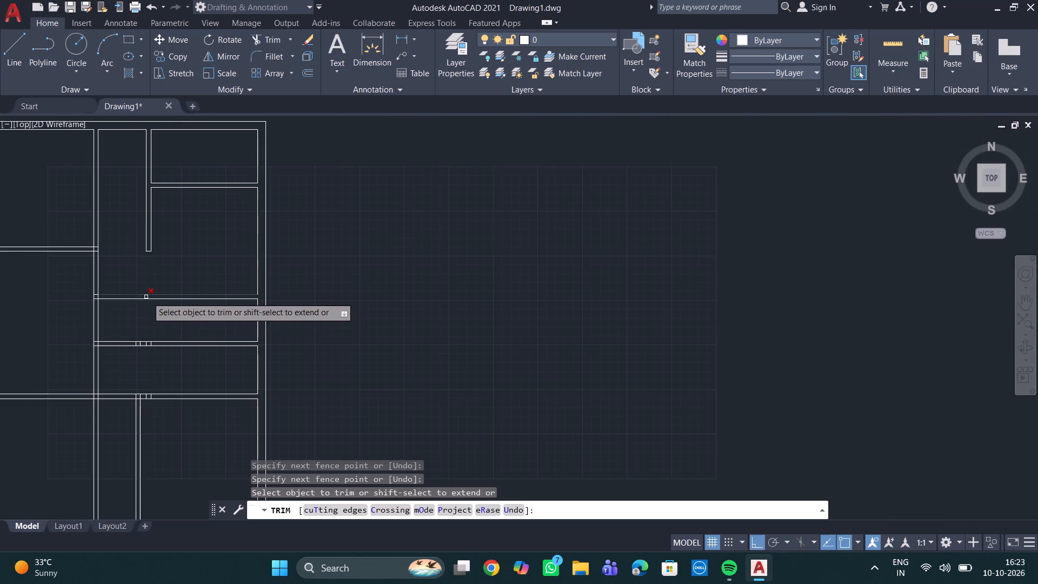
{"action": "middle_click_drag", "start_coordinate": [144, 315], "coordinate": [244, 322]}
{"action": "scroll", "coordinate": [254, 348], "scroll_direction": "up", "scroll_amount": 3}
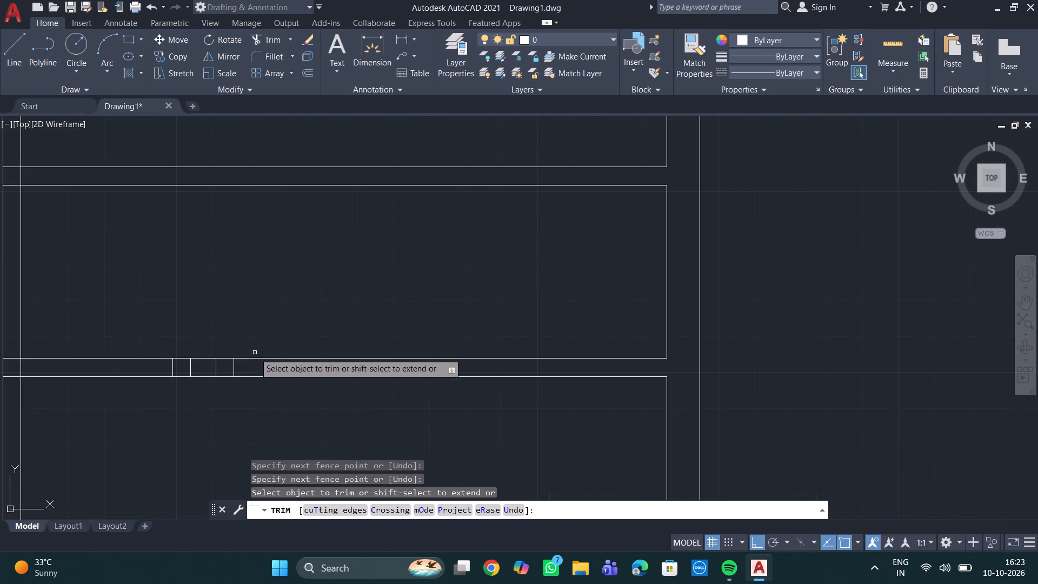
{"action": "left_click", "coordinate": [250, 369]}
{"action": "left_click", "coordinate": [139, 366]}
{"action": "scroll", "coordinate": [202, 322], "scroll_direction": "down", "scroll_amount": 2}
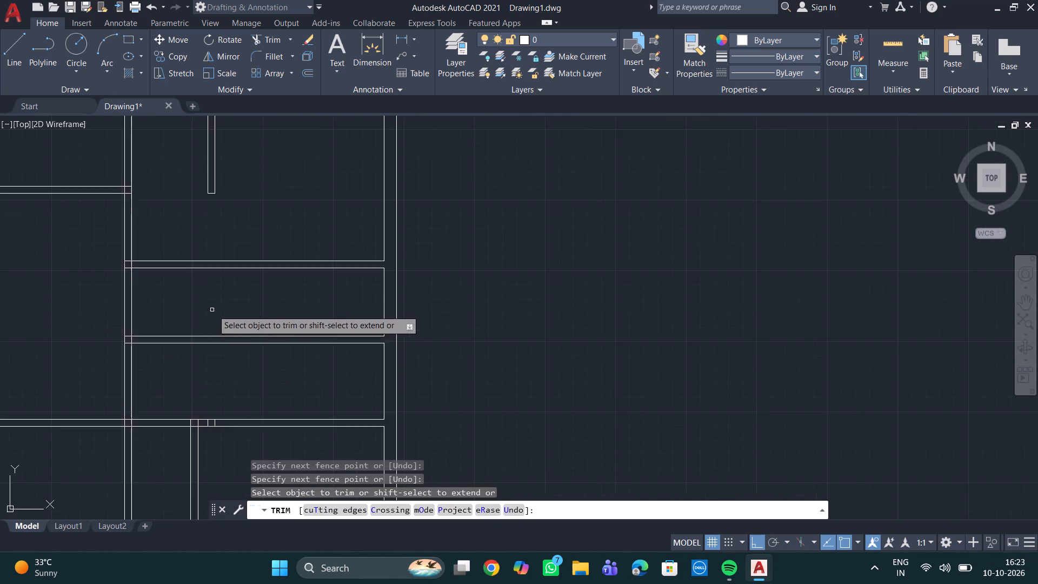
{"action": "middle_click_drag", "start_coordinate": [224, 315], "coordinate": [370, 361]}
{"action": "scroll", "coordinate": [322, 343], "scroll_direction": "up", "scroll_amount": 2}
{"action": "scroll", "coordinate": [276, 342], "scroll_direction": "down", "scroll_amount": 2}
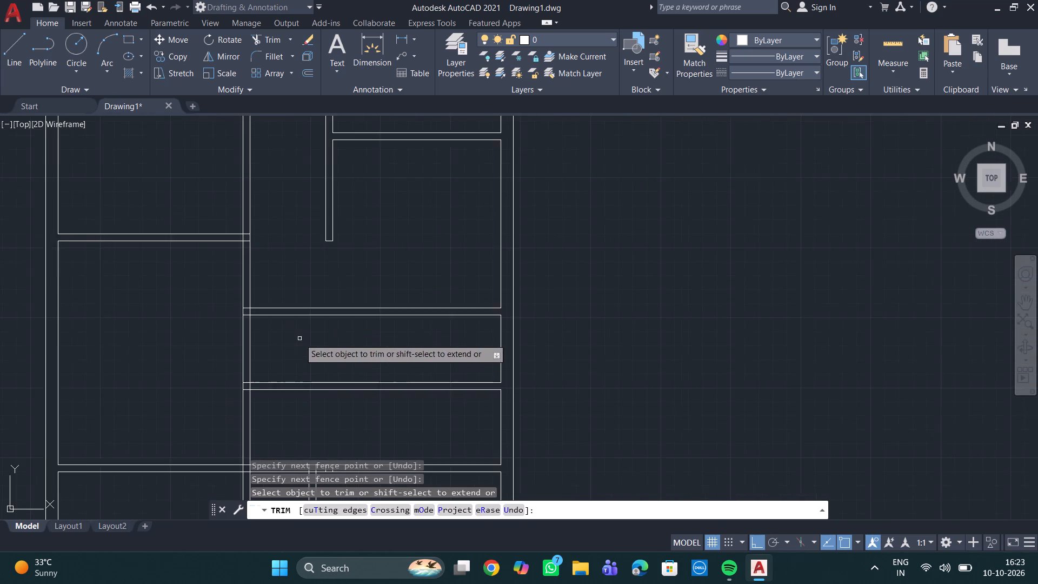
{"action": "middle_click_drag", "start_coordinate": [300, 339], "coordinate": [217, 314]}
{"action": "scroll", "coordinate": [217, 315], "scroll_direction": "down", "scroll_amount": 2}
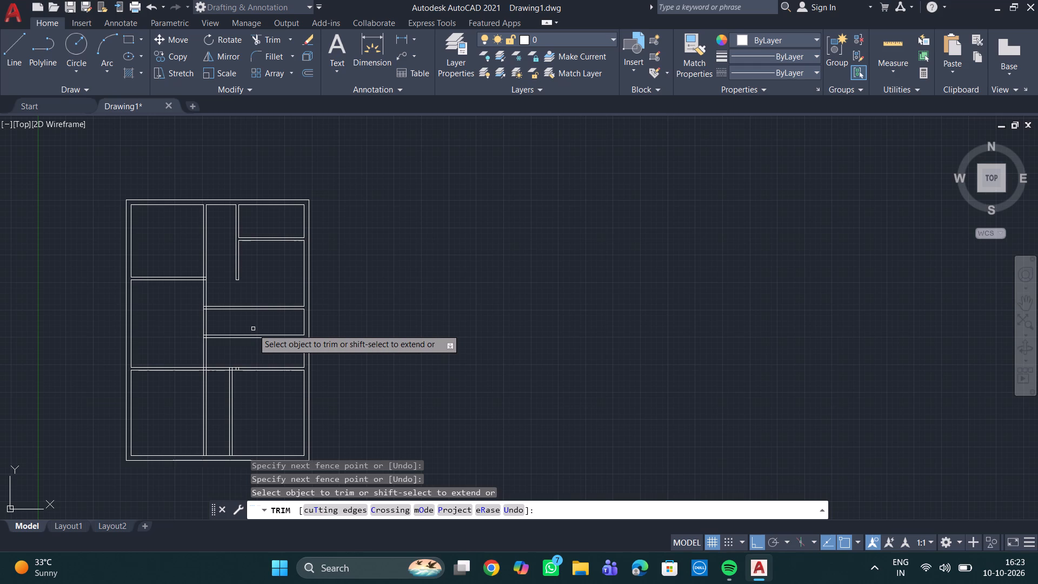
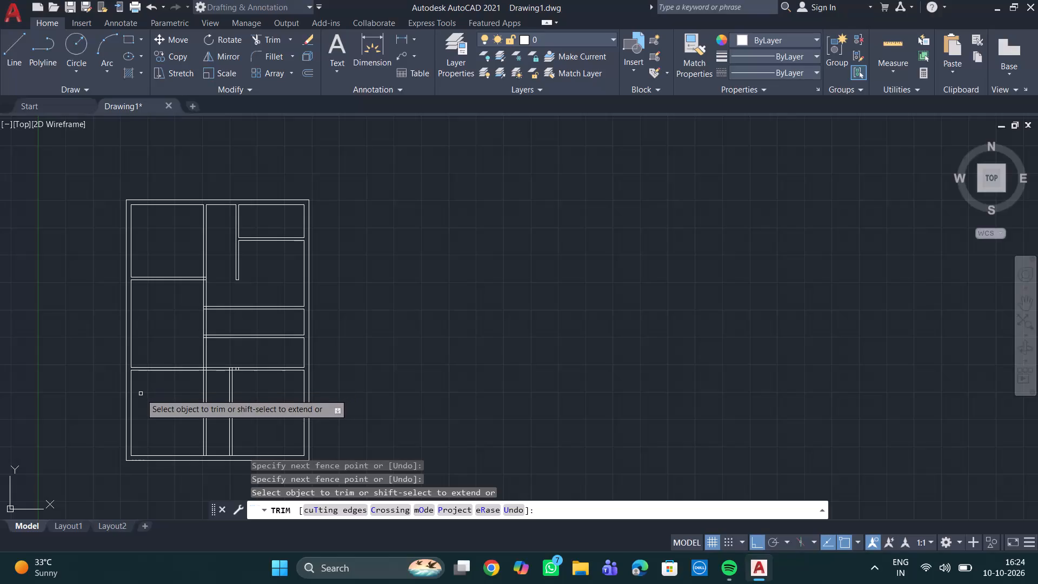
Offset the right outer wall's inner line 4'6" inward in the room between the second and third right-hand horizontal partitions.
{"action": "middle_click_drag", "start_coordinate": [289, 260], "coordinate": [270, 271]}
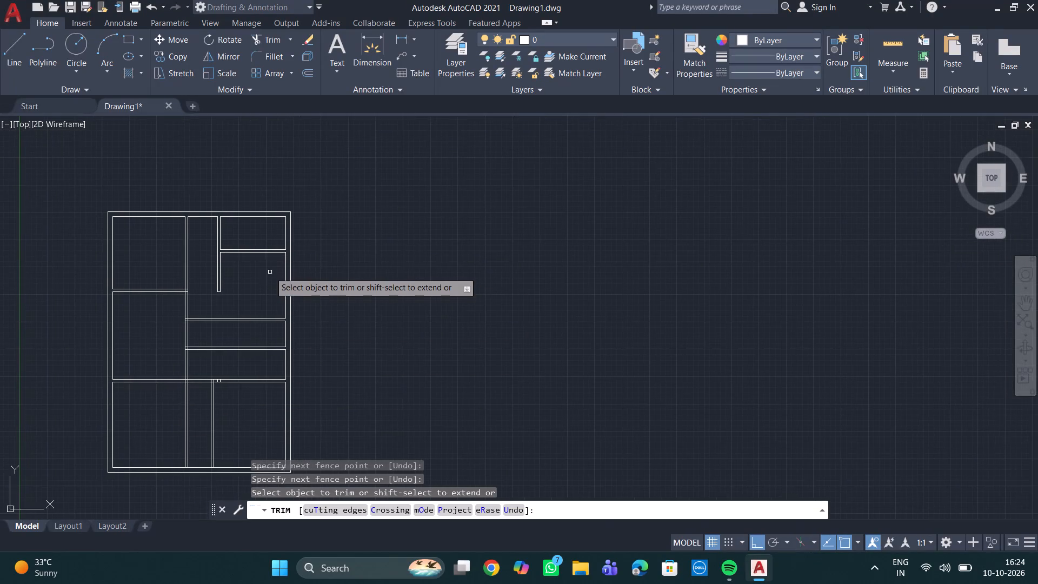
{"action": "scroll", "coordinate": [270, 278], "scroll_direction": "up", "scroll_amount": 2}
{"action": "middle_click_drag", "start_coordinate": [274, 300], "coordinate": [202, 211]}
{"action": "scroll", "coordinate": [226, 228], "scroll_direction": "down", "scroll_amount": 1}
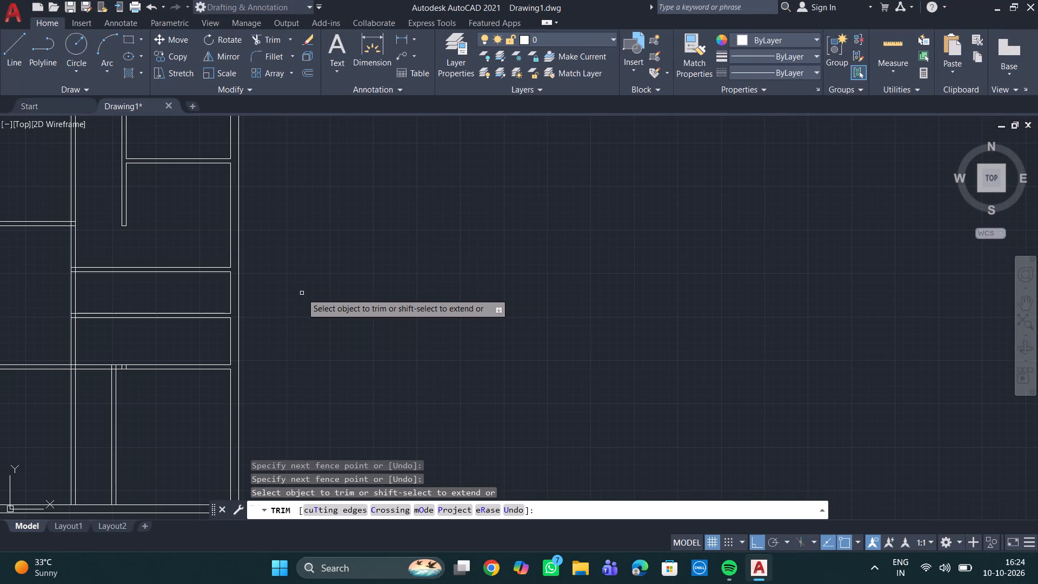
{"action": "key", "text": "Escape"}
{"action": "key", "text": "Escape"}
{"action": "key", "text": "Escape"}
{"action": "key", "text": "o"}
{"action": "key", "text": "Return"}
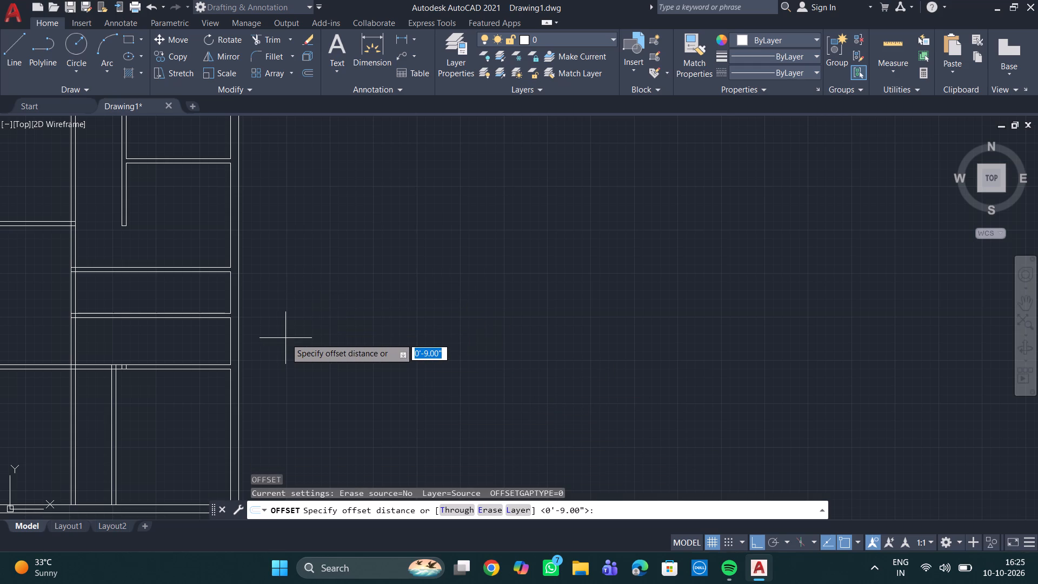
{"action": "type", "text": "4'6\""}
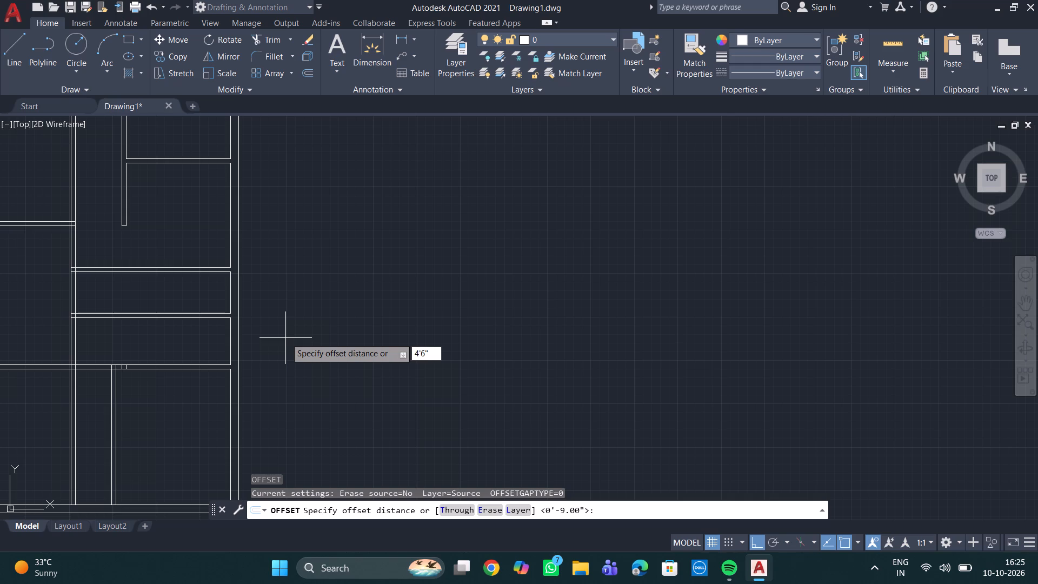
{"action": "key", "text": "Return"}
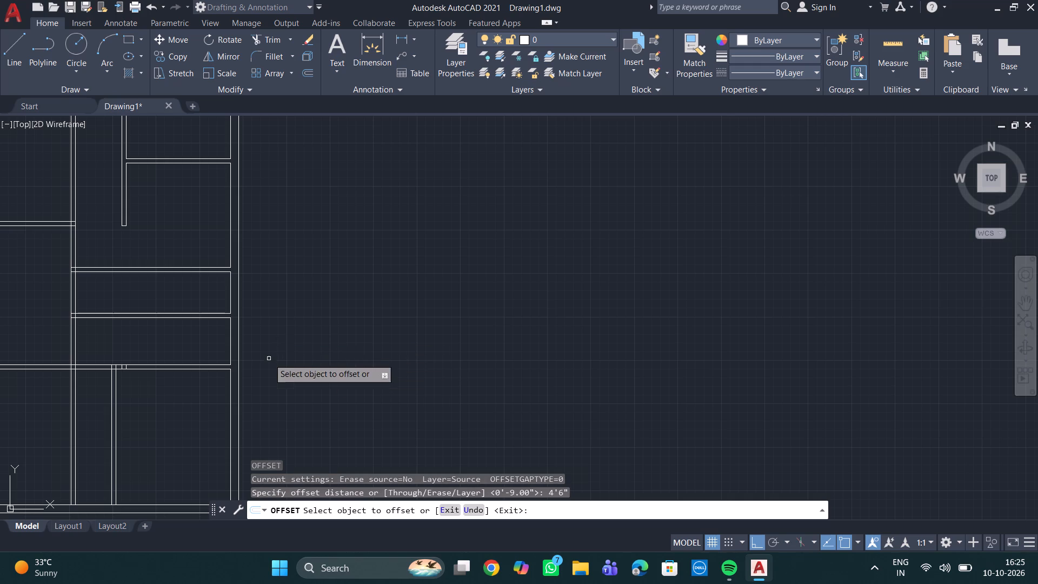
{"action": "left_click", "coordinate": [229, 294]}
{"action": "left_click", "coordinate": [145, 294]}
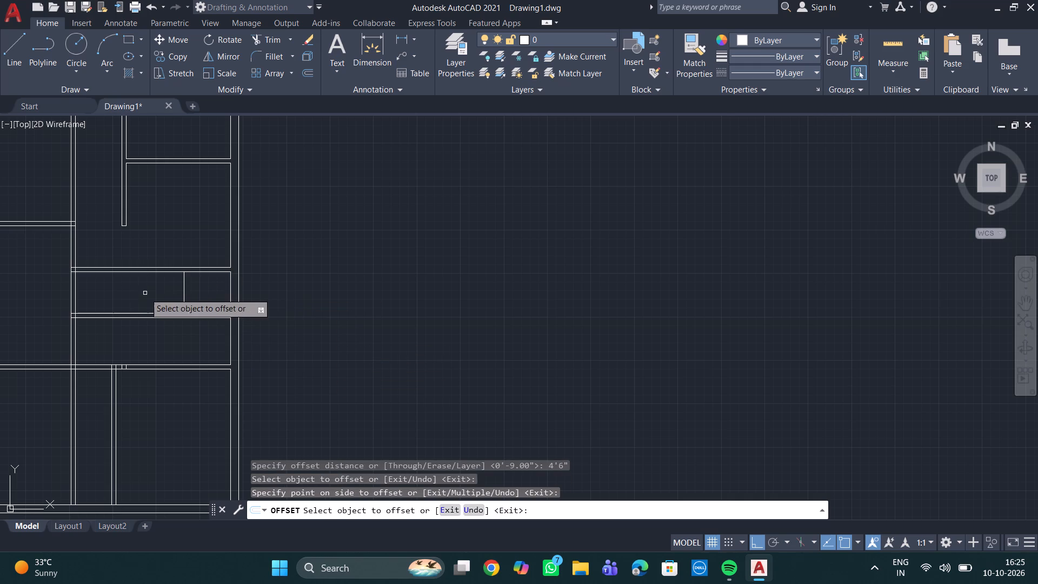
Offset that new vertical line 5" away from the right outer wall to give the partition its thickness.
{"action": "middle_click_drag", "start_coordinate": [336, 313], "coordinate": [371, 294]}
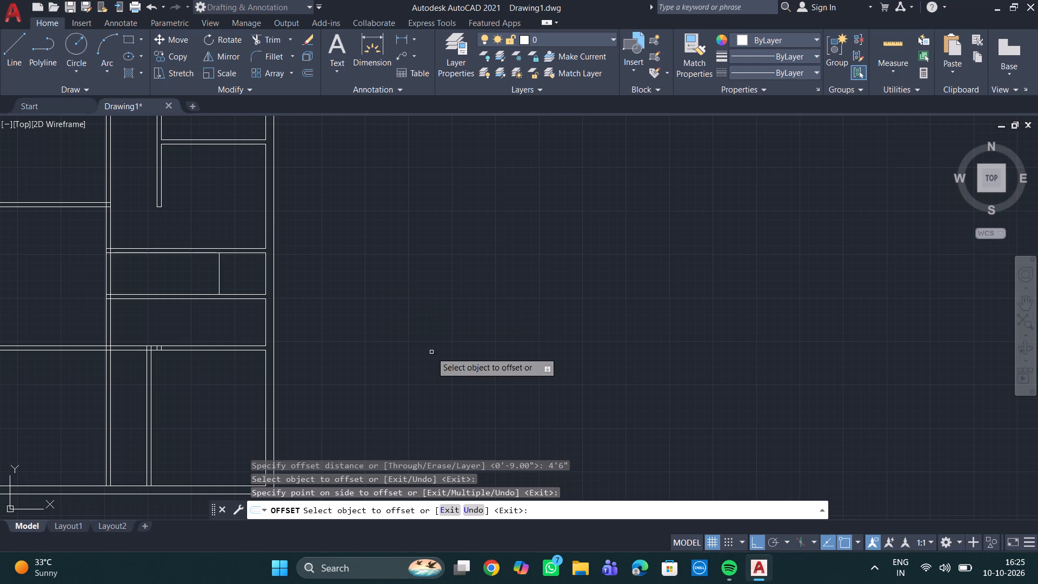
{"action": "left_click", "coordinate": [218, 277]}
{"action": "key", "text": "BackSpace"}
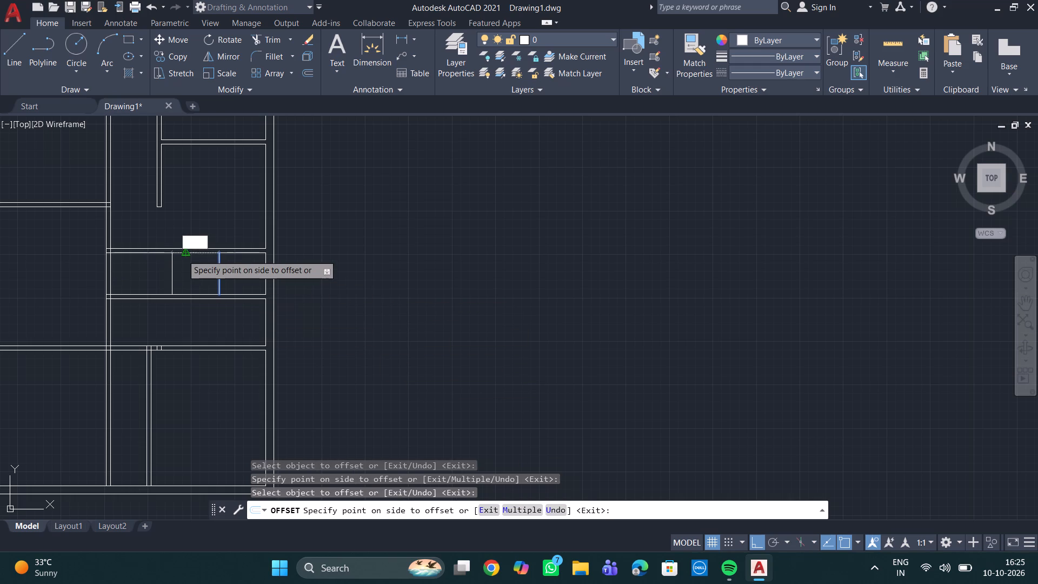
{"action": "key", "text": "5"}
{"action": "key", "text": "shift+quotedbl"}
{"action": "key", "text": "Return"}
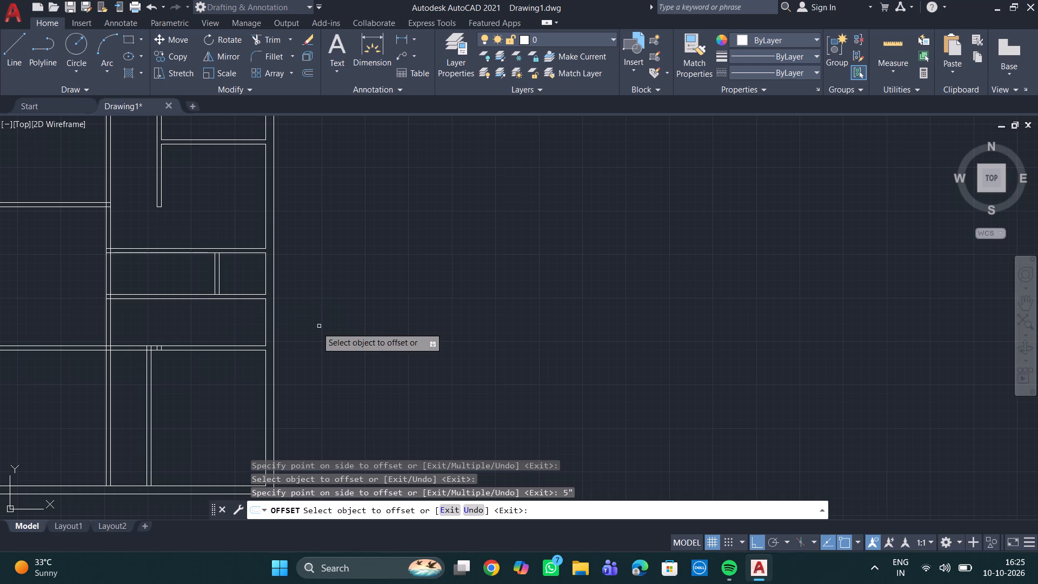
Offset the right outer wall's inner line 7'6" inward in the room between the third and fourth right-hand horizontal partitions.
{"action": "key", "text": "space"}
{"action": "key", "text": "space"}
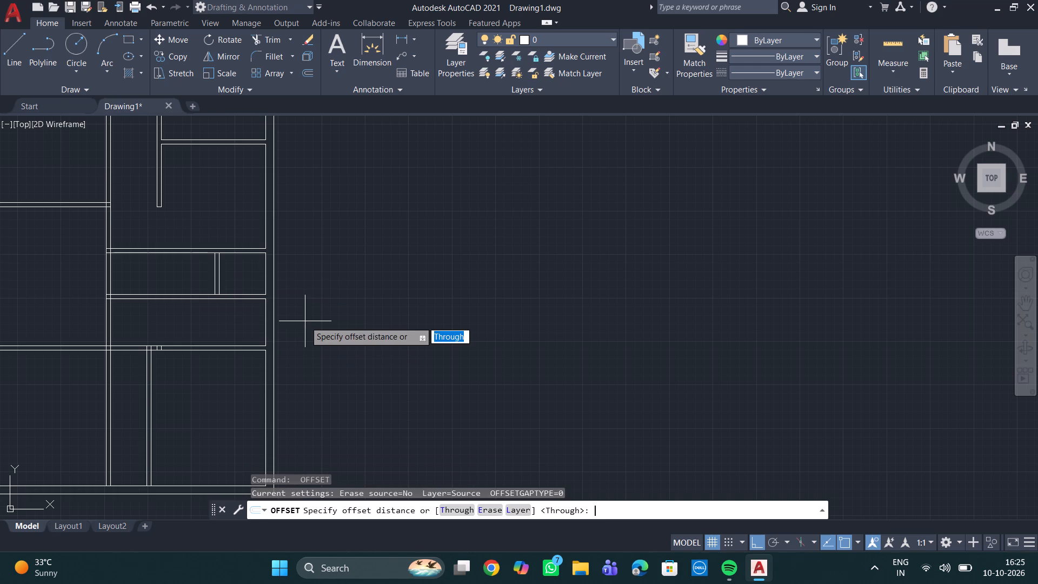
{"action": "type", "text": "7'"}
{"action": "type", "text": "6\""}
{"action": "key", "text": "Return"}
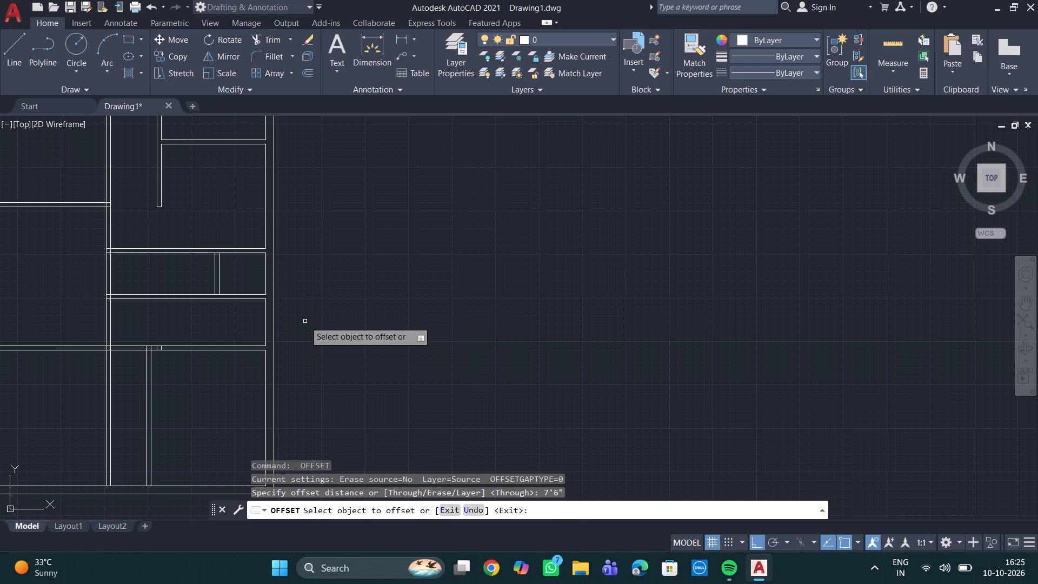
{"action": "left_click", "coordinate": [265, 318]}
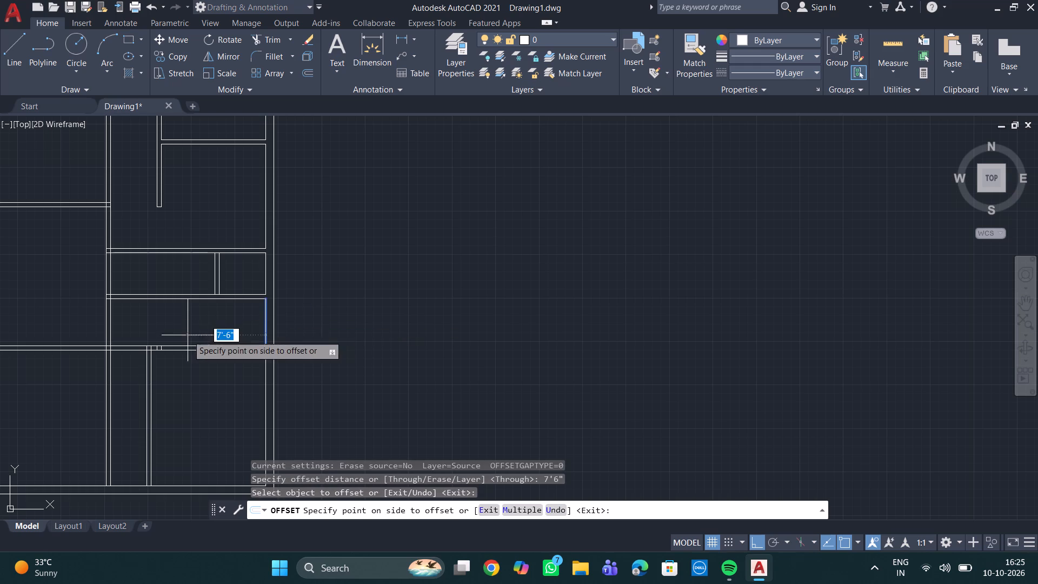
{"action": "left_click", "coordinate": [169, 335]}
Offset the 7'6" line 5" away from the right outer wall to complete the second short vertical partition.
{"action": "left_click", "coordinate": [187, 323]}
{"action": "left_click_drag", "start_coordinate": [187, 323], "coordinate": [182, 322]}
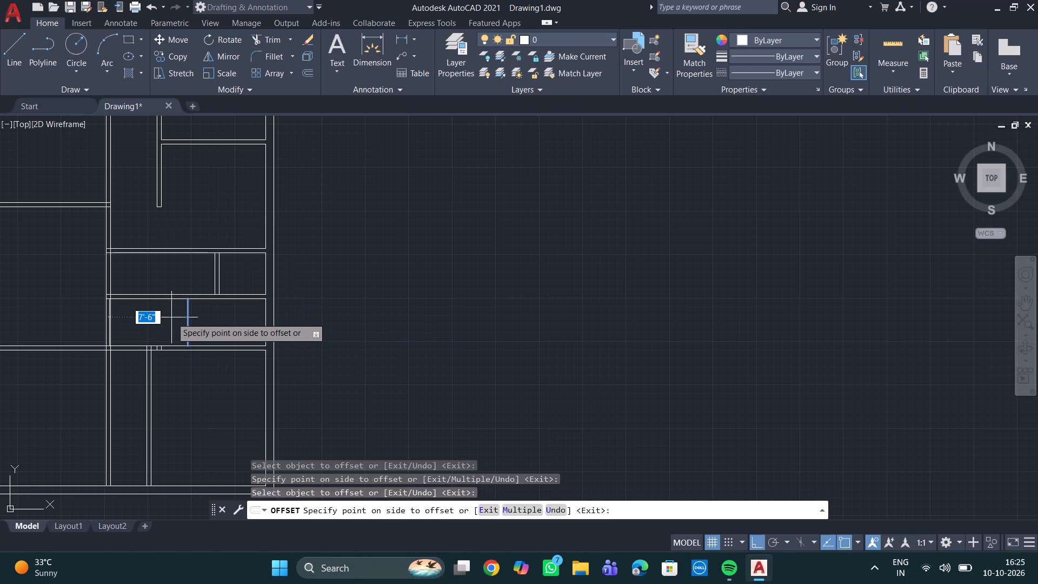
{"action": "key", "text": "BackSpace"}
{"action": "type", "text": "5\""}
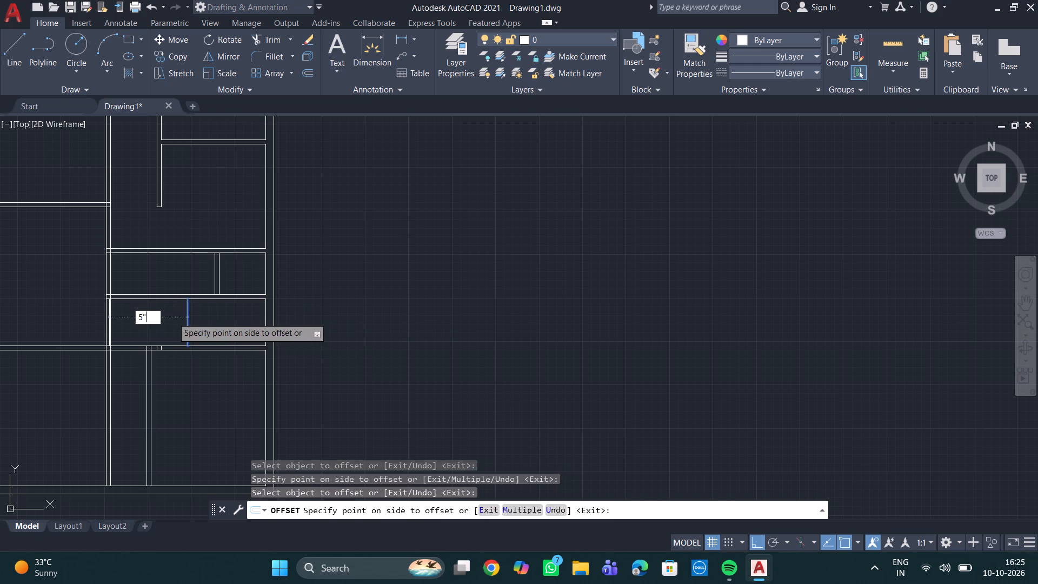
{"action": "key", "text": "Return"}
{"action": "middle_click_drag", "start_coordinate": [218, 331], "coordinate": [229, 276]}
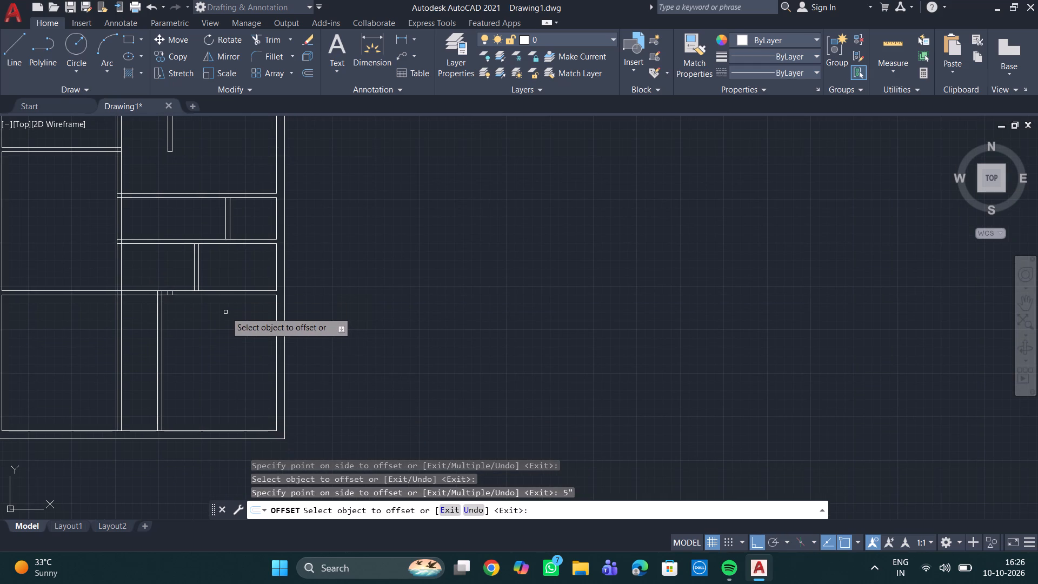
{"action": "scroll", "coordinate": [189, 345], "scroll_direction": "down", "scroll_amount": 2}
{"action": "middle_click_drag", "start_coordinate": [188, 345], "coordinate": [216, 341]}
{"action": "scroll", "coordinate": [204, 340], "scroll_direction": "up", "scroll_amount": 2}
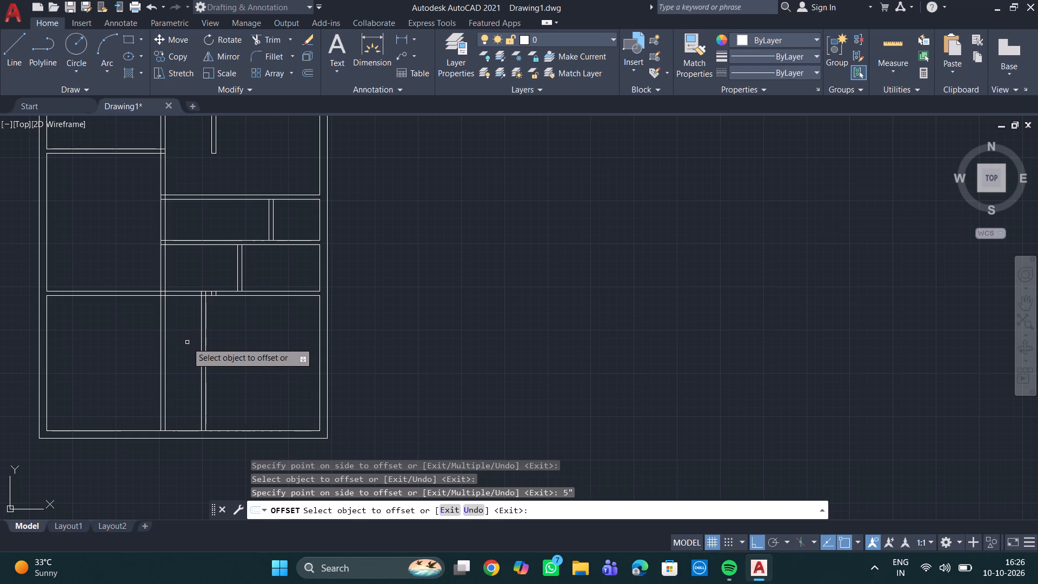
{"action": "key", "text": "Escape"}
{"action": "key", "text": "Escape"}
{"action": "key", "text": "Escape"}
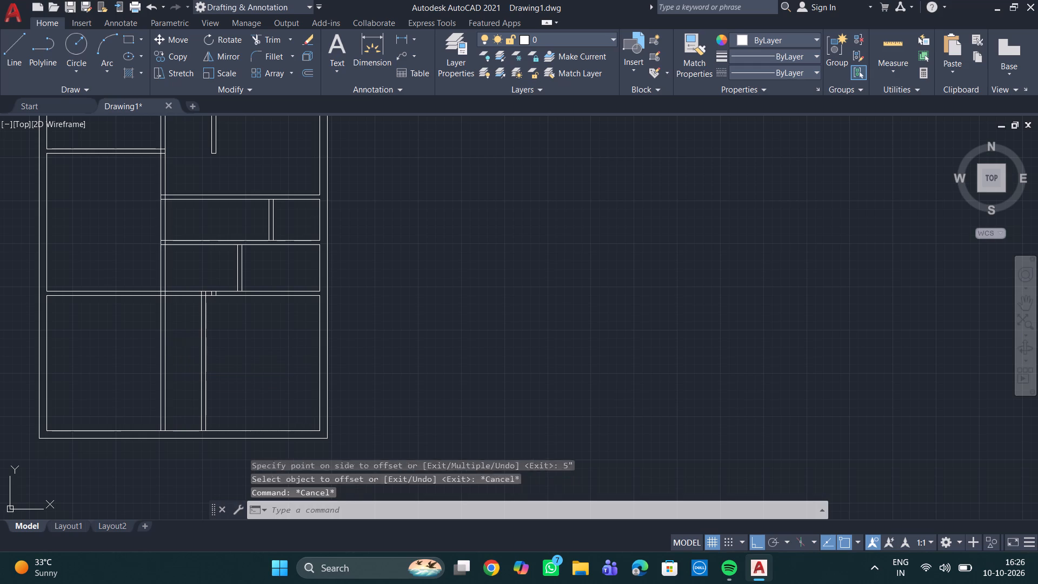
Trim away both lines of the long vertical partition below the lowest horizontal partition, merging the two lower-left rooms.
{"action": "type", "text": "tr"}
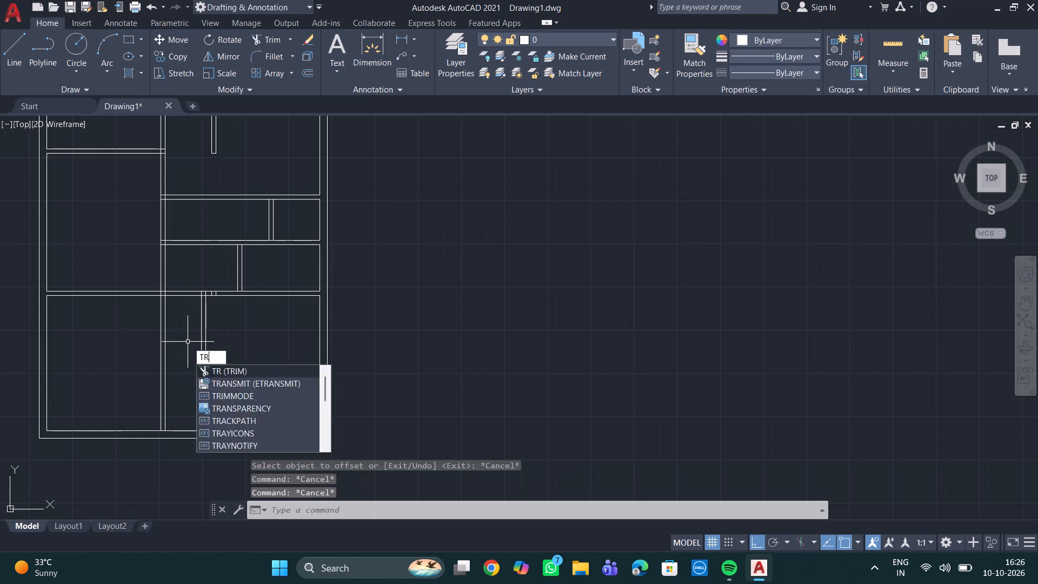
{"action": "key", "text": "Return"}
{"action": "key", "text": "Return"}
{"action": "scroll", "coordinate": [232, 346], "scroll_direction": "up", "scroll_amount": 1}
{"action": "left_click", "coordinate": [167, 330]}
{"action": "left_click", "coordinate": [43, 341]}
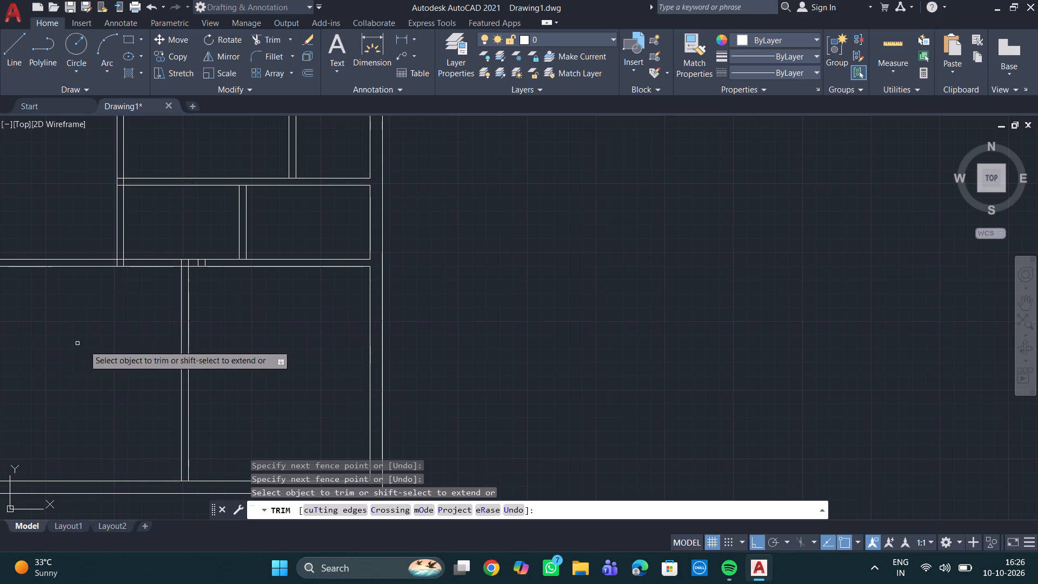
Measure the merged lower-left room's dimensions with quick measure.
{"action": "left_click", "coordinate": [880, 45]}
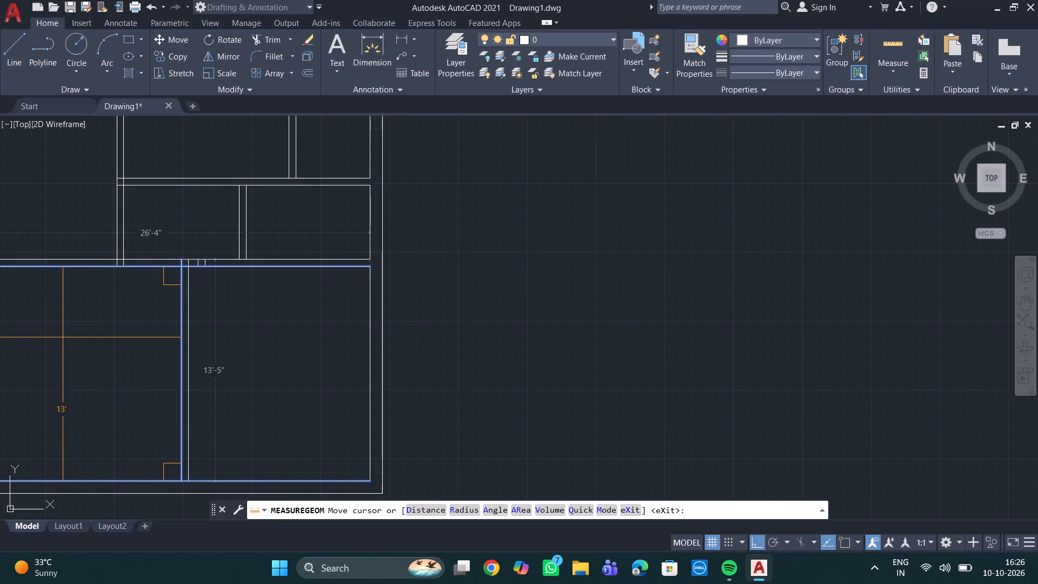
{"action": "middle_click_drag", "start_coordinate": [65, 337], "coordinate": [161, 329]}
{"action": "scroll", "coordinate": [167, 330], "scroll_direction": "down", "scroll_amount": 1}
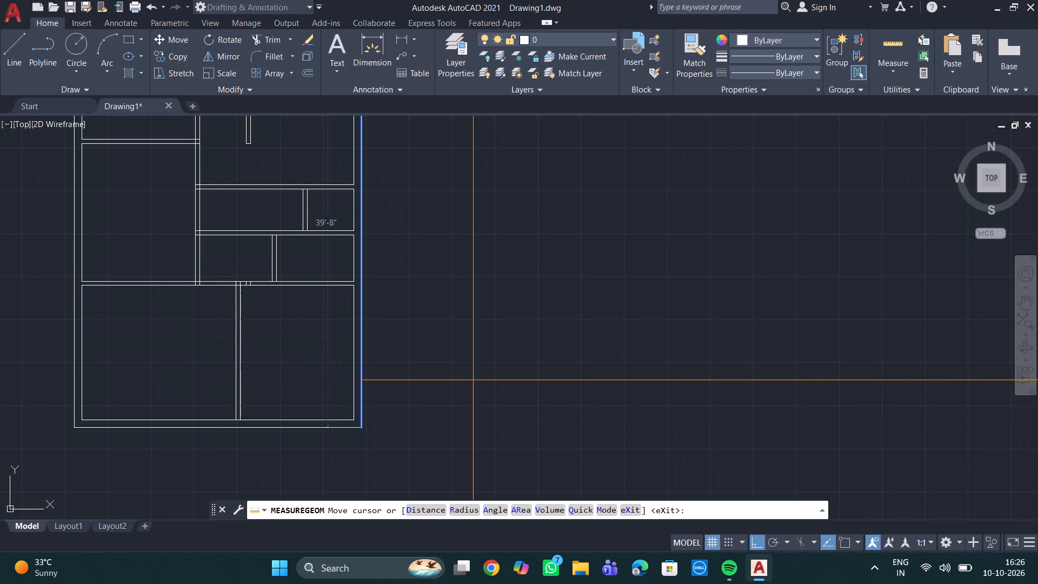
{"action": "key", "text": "Escape"}
{"action": "key", "text": "Escape"}
{"action": "key", "text": "Escape"}
{"action": "key", "text": "Escape"}
{"action": "key", "text": "Escape"}
{"action": "key", "text": "Escape"}
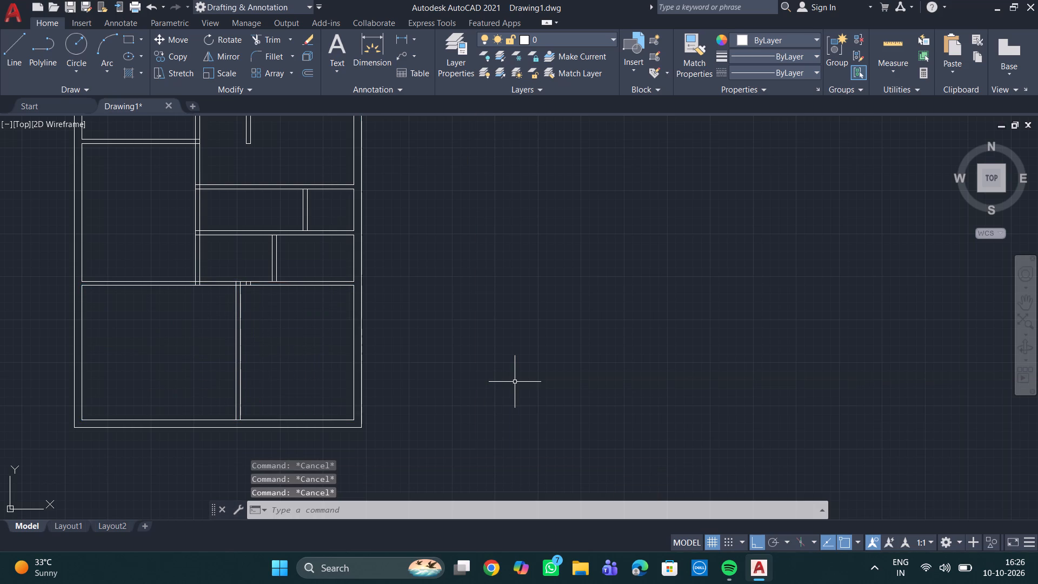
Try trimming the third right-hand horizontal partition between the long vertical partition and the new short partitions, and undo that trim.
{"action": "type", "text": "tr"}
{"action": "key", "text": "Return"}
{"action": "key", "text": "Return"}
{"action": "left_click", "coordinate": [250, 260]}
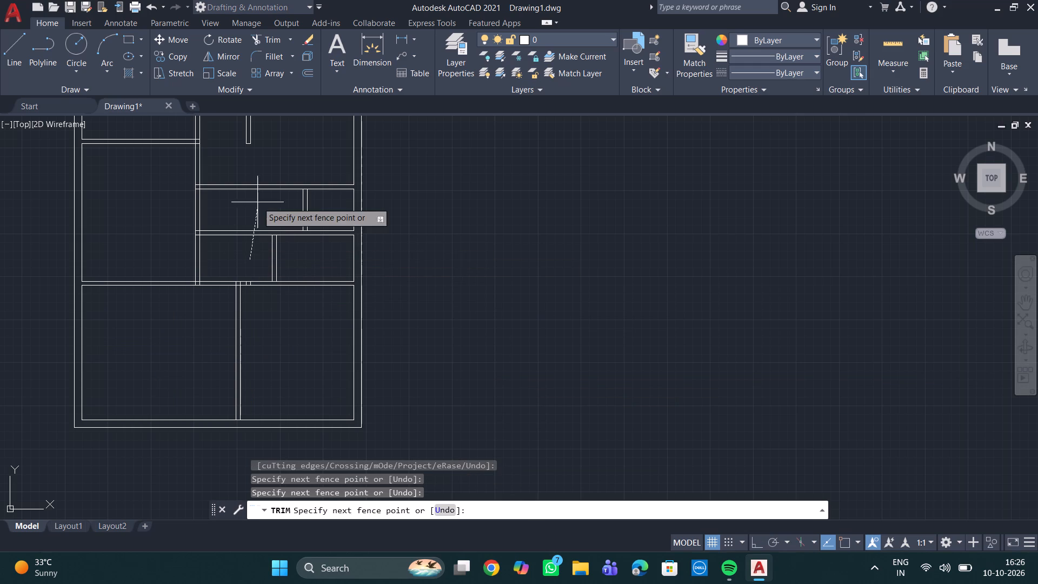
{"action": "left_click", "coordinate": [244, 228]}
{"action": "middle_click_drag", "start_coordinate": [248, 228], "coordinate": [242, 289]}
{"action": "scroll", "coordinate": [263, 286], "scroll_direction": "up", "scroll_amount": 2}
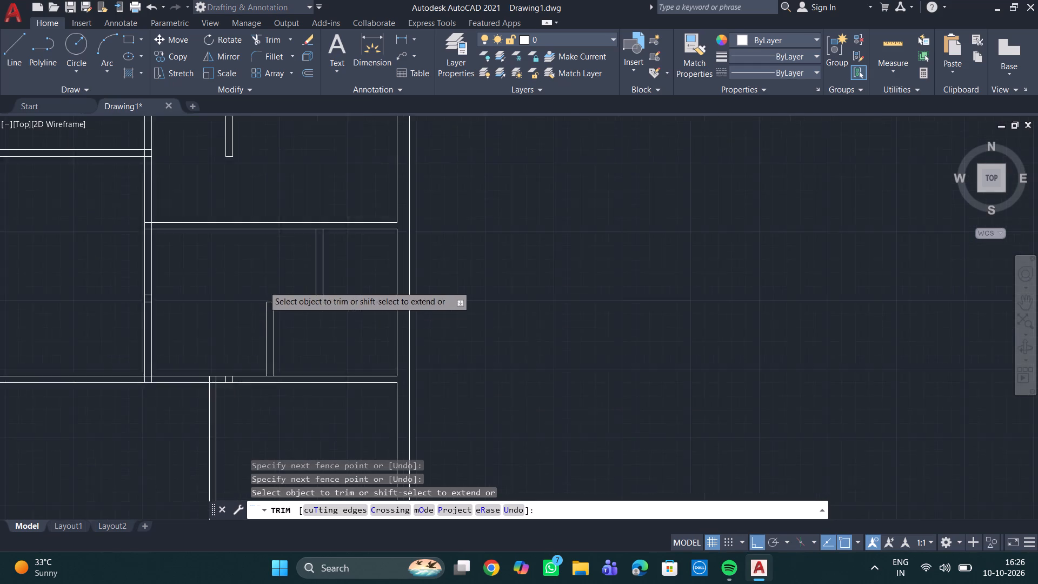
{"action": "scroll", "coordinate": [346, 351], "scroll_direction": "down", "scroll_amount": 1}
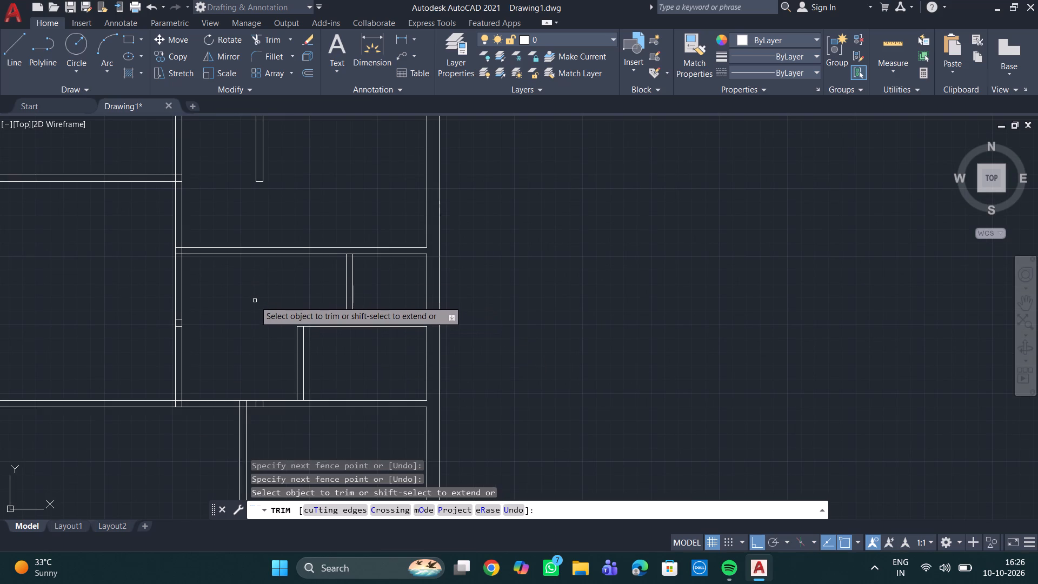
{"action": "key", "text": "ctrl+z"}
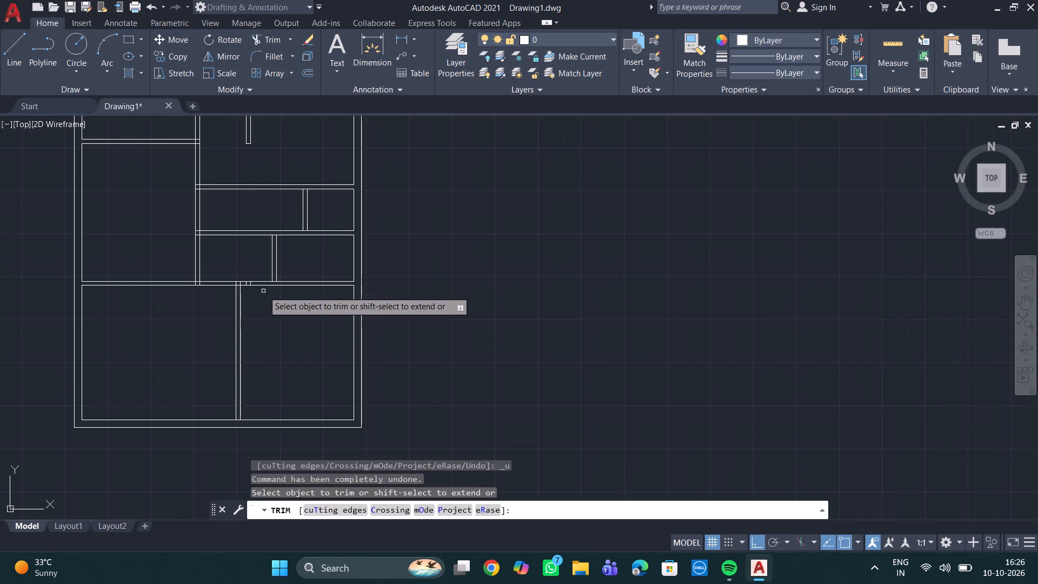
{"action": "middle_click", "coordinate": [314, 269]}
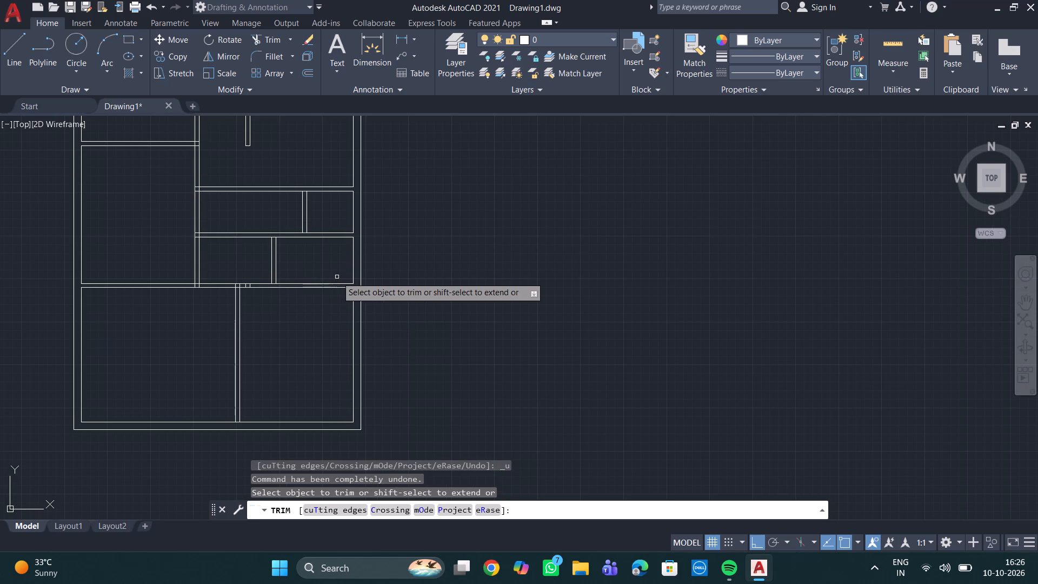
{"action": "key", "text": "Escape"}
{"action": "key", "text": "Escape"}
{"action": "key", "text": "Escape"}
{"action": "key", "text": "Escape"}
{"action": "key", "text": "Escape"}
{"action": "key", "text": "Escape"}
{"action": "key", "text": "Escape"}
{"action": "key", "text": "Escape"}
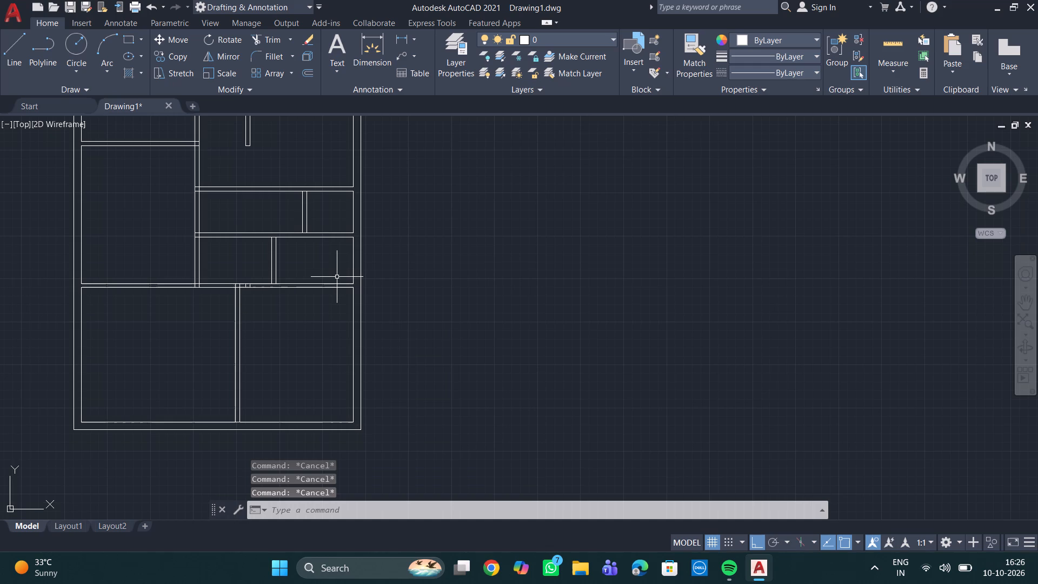
Extend the lines of both short vertical partitions through the adjoining horizontal partitions on the right side of the plan.
{"action": "type", "text": "ex"}
{"action": "key", "text": "Return"}
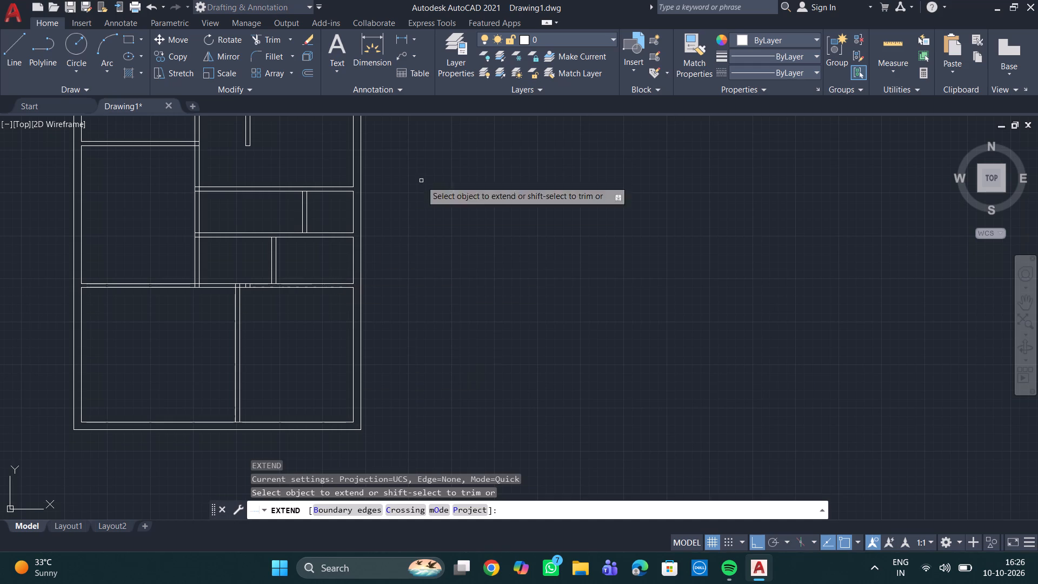
{"action": "scroll", "coordinate": [307, 194], "scroll_direction": "up", "scroll_amount": 2}
{"action": "left_click", "coordinate": [292, 232]}
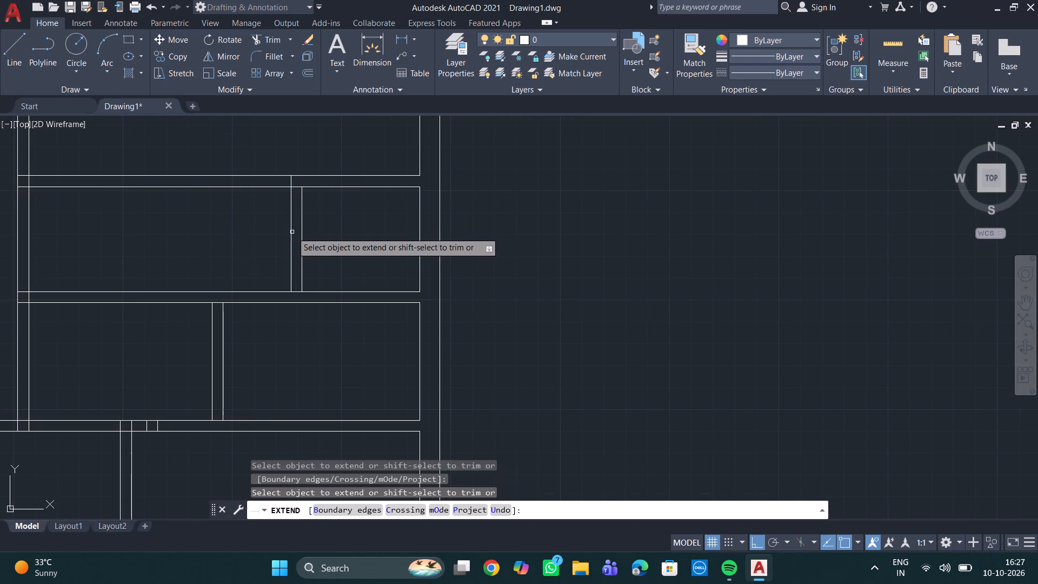
{"action": "left_click", "coordinate": [290, 274]}
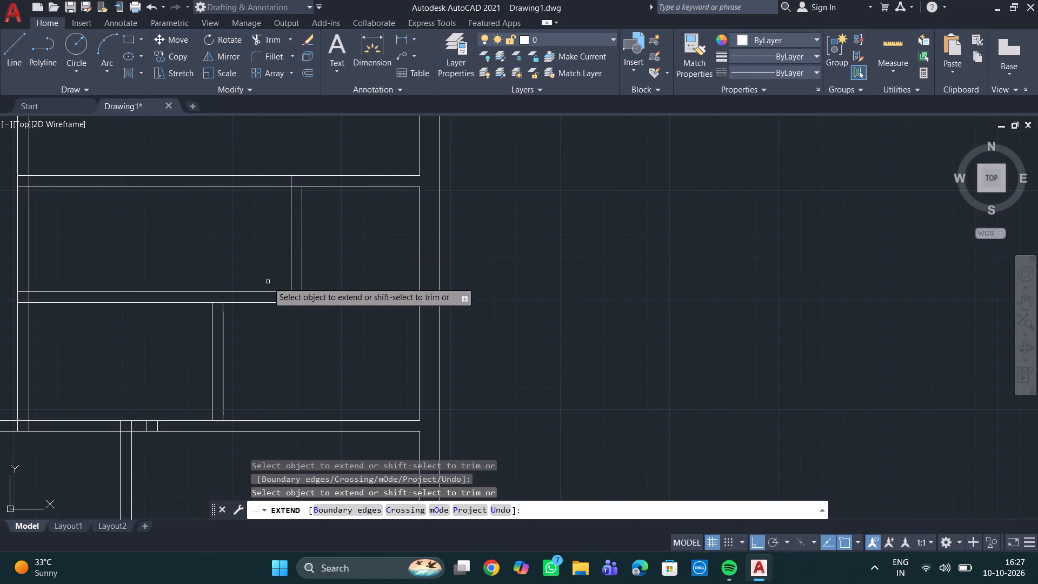
{"action": "left_click", "coordinate": [224, 328]}
{"action": "left_click", "coordinate": [211, 327]}
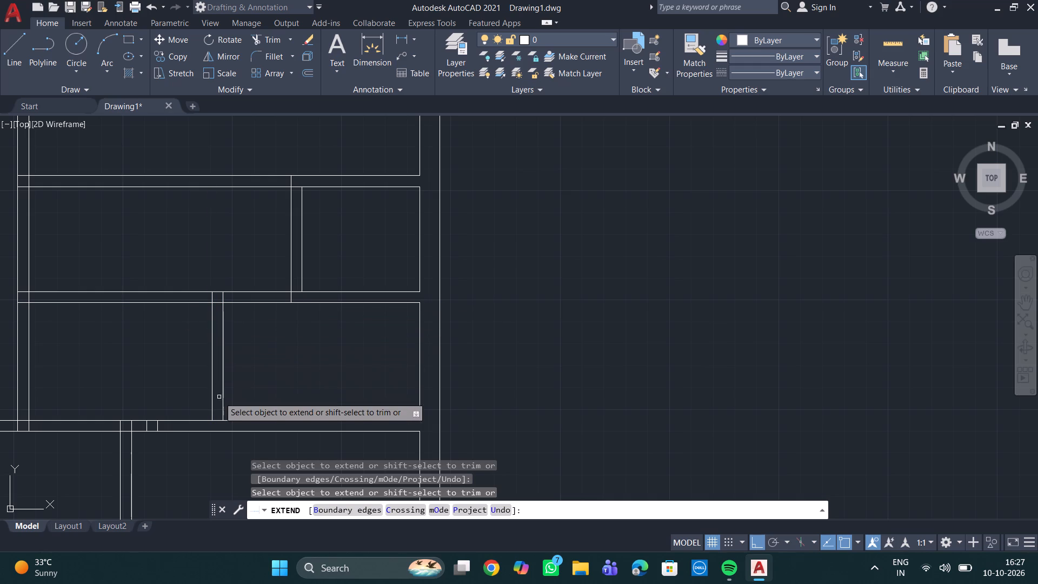
{"action": "left_click", "coordinate": [211, 407]}
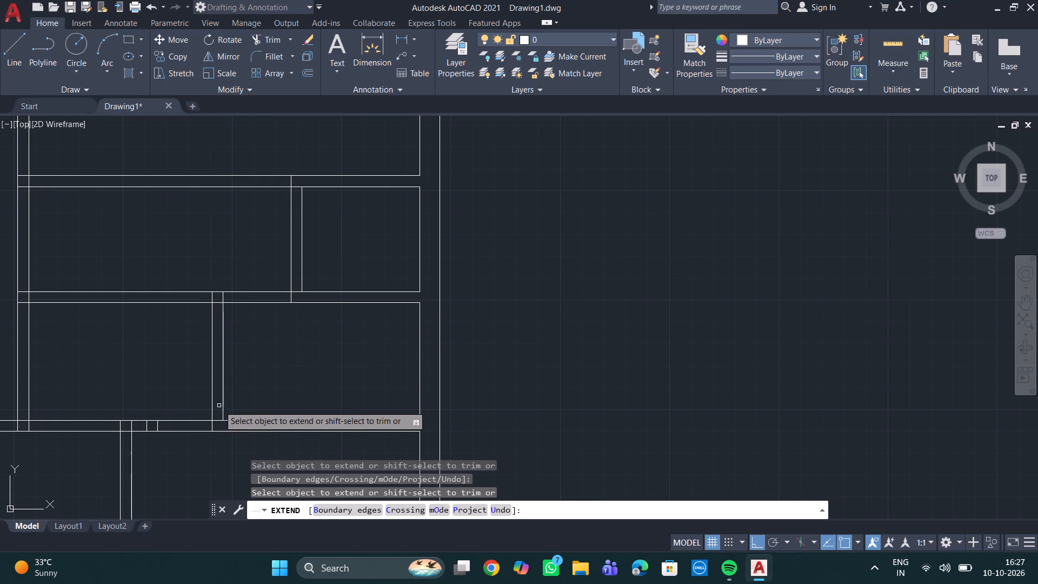
{"action": "left_click", "coordinate": [223, 405]}
{"action": "middle_click_drag", "start_coordinate": [249, 229], "coordinate": [272, 273]}
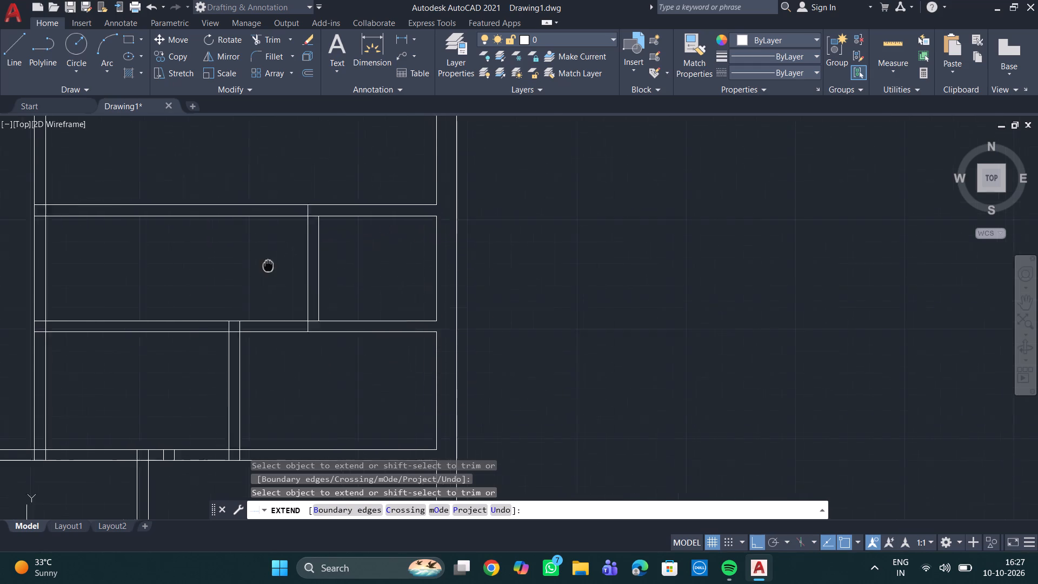
{"action": "middle_click_drag", "start_coordinate": [272, 273], "coordinate": [295, 315]}
{"action": "scroll", "coordinate": [351, 219], "scroll_direction": "down", "scroll_amount": 1}
{"action": "scroll", "coordinate": [277, 228], "scroll_direction": "down", "scroll_amount": 1}
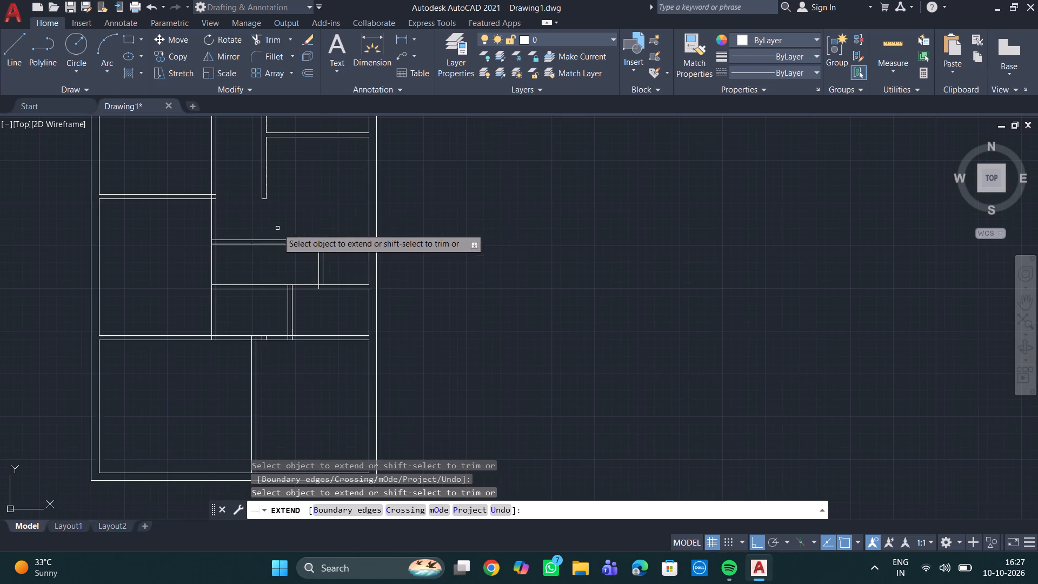
{"action": "middle_click_drag", "start_coordinate": [328, 213], "coordinate": [343, 224]}
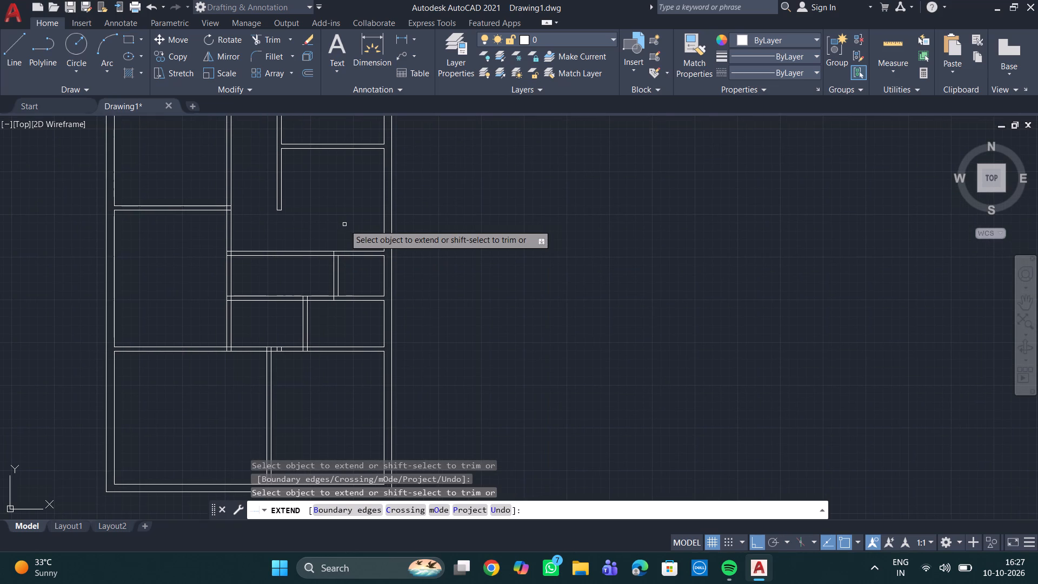
{"action": "key", "text": "Escape"}
{"action": "key", "text": "Escape"}
{"action": "key", "text": "Escape"}
{"action": "key", "text": "Escape"}
{"action": "left_click", "coordinate": [344, 224]}
{"action": "key", "text": "Escape"}
{"action": "left_click_drag", "start_coordinate": [344, 224], "coordinate": [358, 225]}
Trim away the two horizontal partitions between the long vertical partition and the two short vertical partitions.
{"action": "type", "text": "tr"}
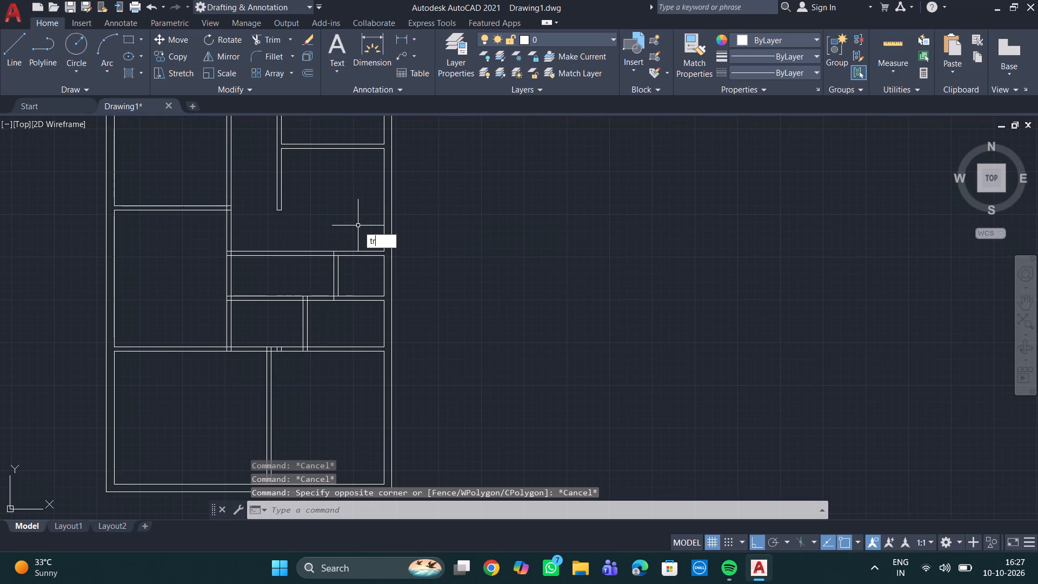
{"action": "key", "text": "Return"}
{"action": "key", "text": "Return"}
{"action": "left_click", "coordinate": [320, 233]}
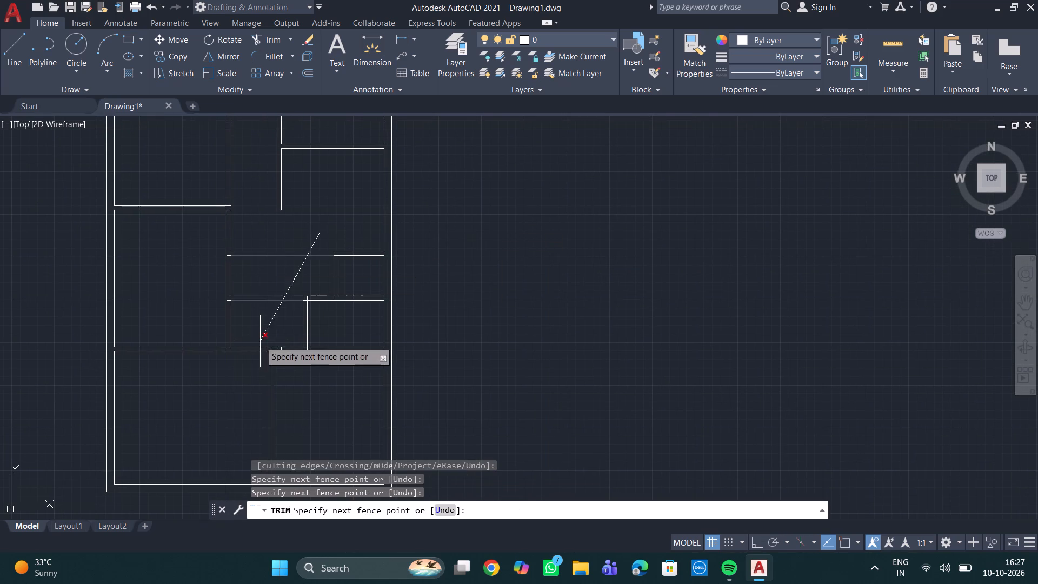
{"action": "left_click", "coordinate": [261, 328]}
Trim the overlapping line ends at the corners of the two short partitions to form clean wall corners.
{"action": "scroll", "coordinate": [289, 318], "scroll_direction": "down", "scroll_amount": 3}
{"action": "scroll", "coordinate": [301, 340], "scroll_direction": "up", "scroll_amount": 3}
{"action": "middle_click_drag", "start_coordinate": [442, 278], "coordinate": [450, 353]}
{"action": "scroll", "coordinate": [356, 271], "scroll_direction": "up", "scroll_amount": 3}
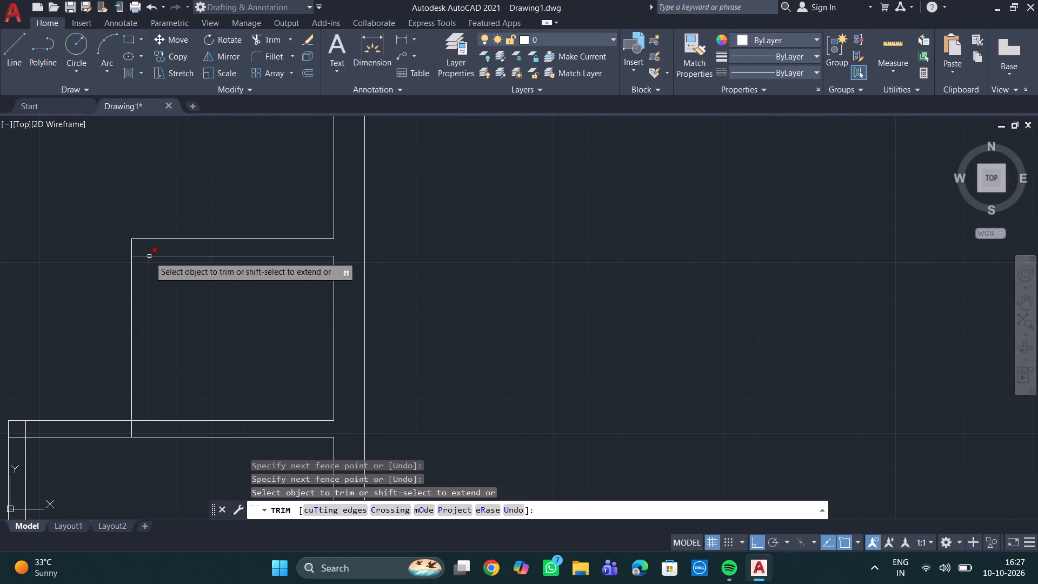
{"action": "left_click", "coordinate": [141, 256]}
{"action": "middle_click_drag", "start_coordinate": [191, 291], "coordinate": [296, 200]}
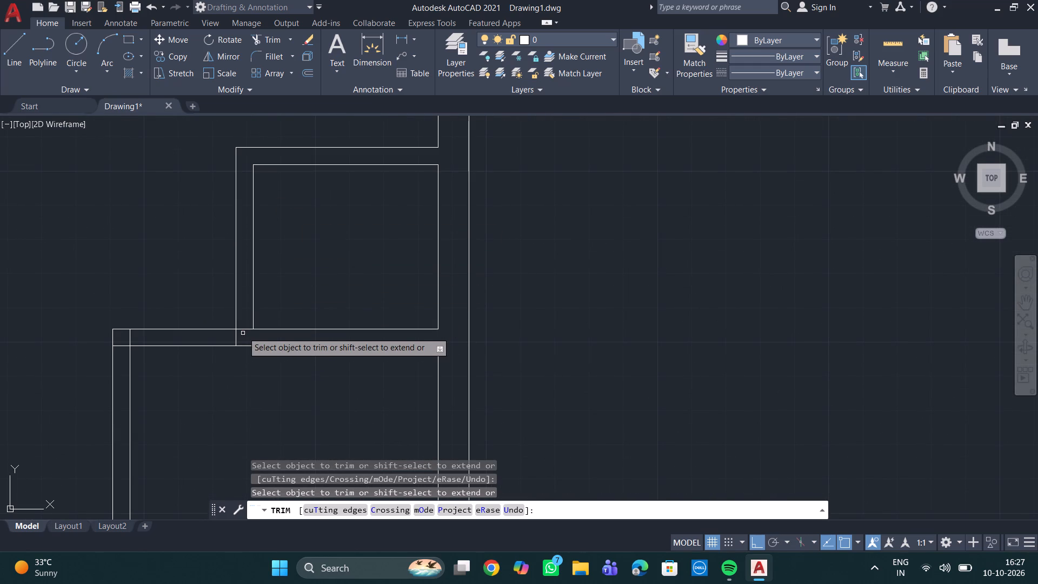
{"action": "left_click", "coordinate": [243, 329]}
{"action": "left_click", "coordinate": [235, 336]}
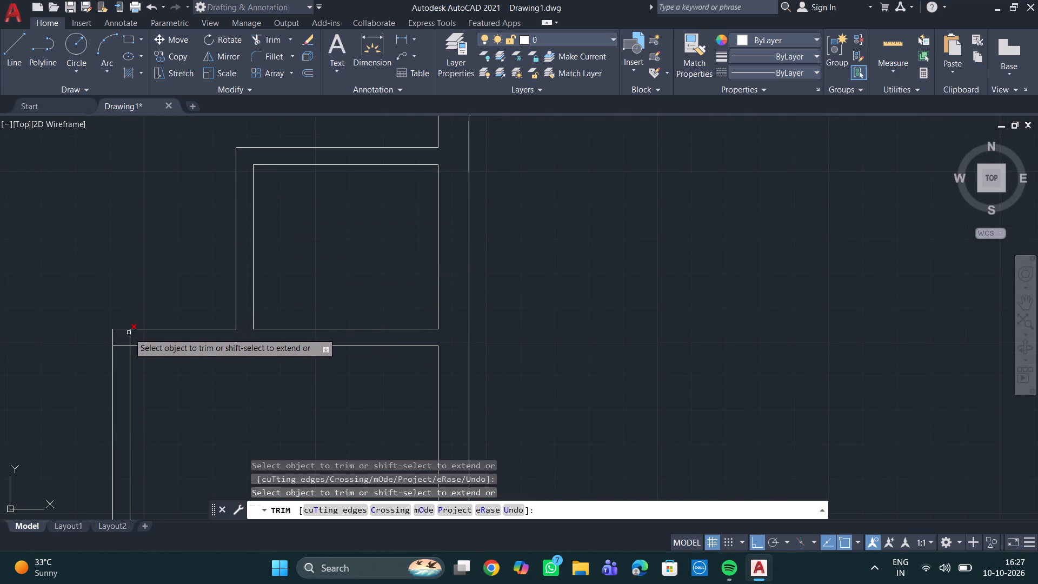
{"action": "left_click", "coordinate": [131, 335]}
{"action": "left_click", "coordinate": [122, 347]}
Trim the overlapping lines where the lower short partition meets the lowest horizontal partition, leaving an open wall junction.
{"action": "scroll", "coordinate": [219, 388], "scroll_direction": "down", "scroll_amount": 3}
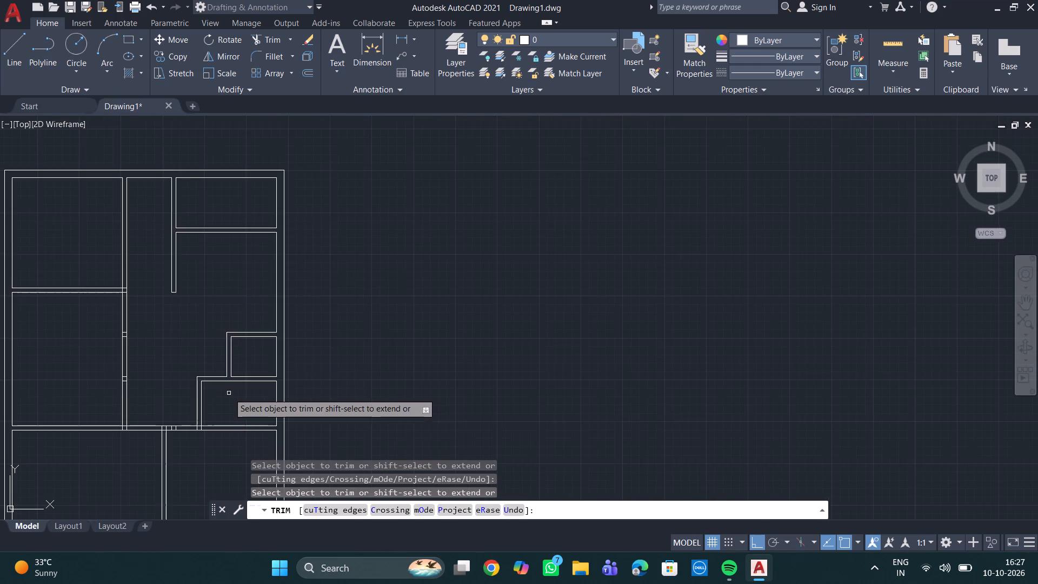
{"action": "middle_click_drag", "start_coordinate": [230, 393], "coordinate": [231, 345]}
{"action": "middle_click_drag", "start_coordinate": [219, 406], "coordinate": [240, 369]}
{"action": "scroll", "coordinate": [227, 371], "scroll_direction": "up", "scroll_amount": 3}
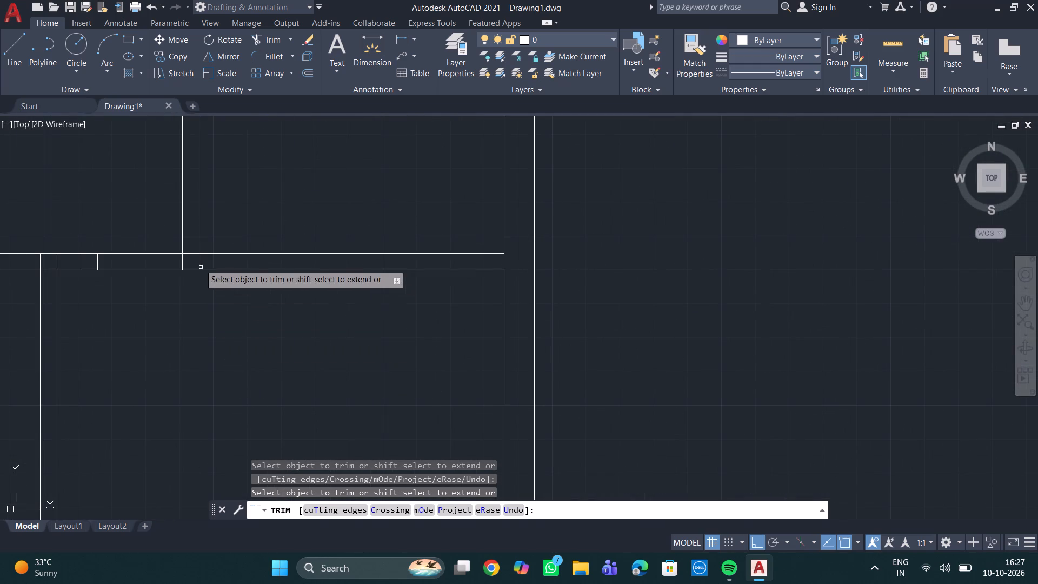
{"action": "left_click", "coordinate": [191, 254]}
{"action": "left_click", "coordinate": [215, 263]}
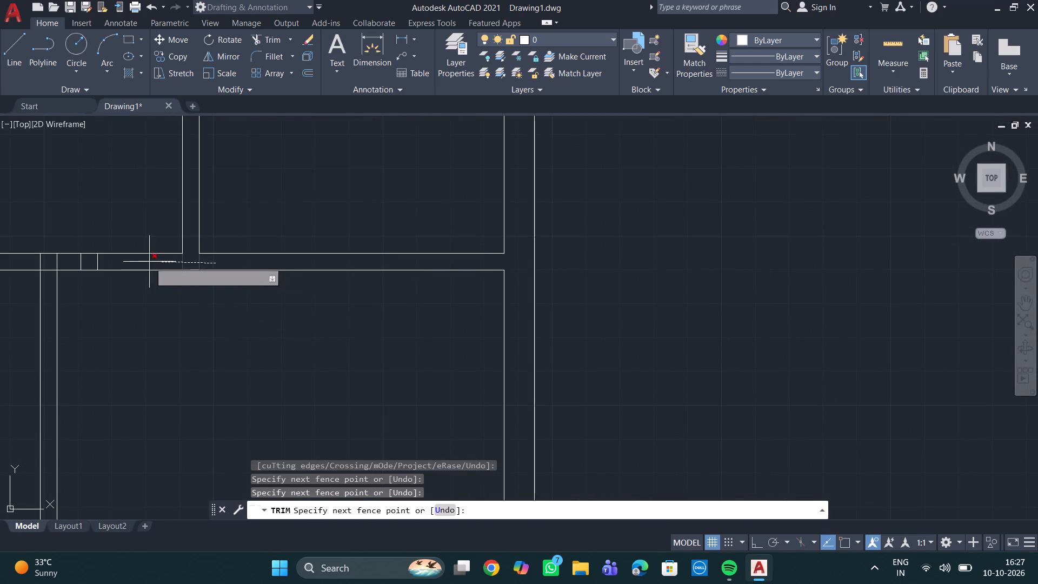
{"action": "left_click", "coordinate": [149, 262]}
{"action": "middle_click_drag", "start_coordinate": [170, 327], "coordinate": [310, 338]}
{"action": "scroll", "coordinate": [314, 342], "scroll_direction": "down", "scroll_amount": 1}
{"action": "left_click", "coordinate": [276, 296]}
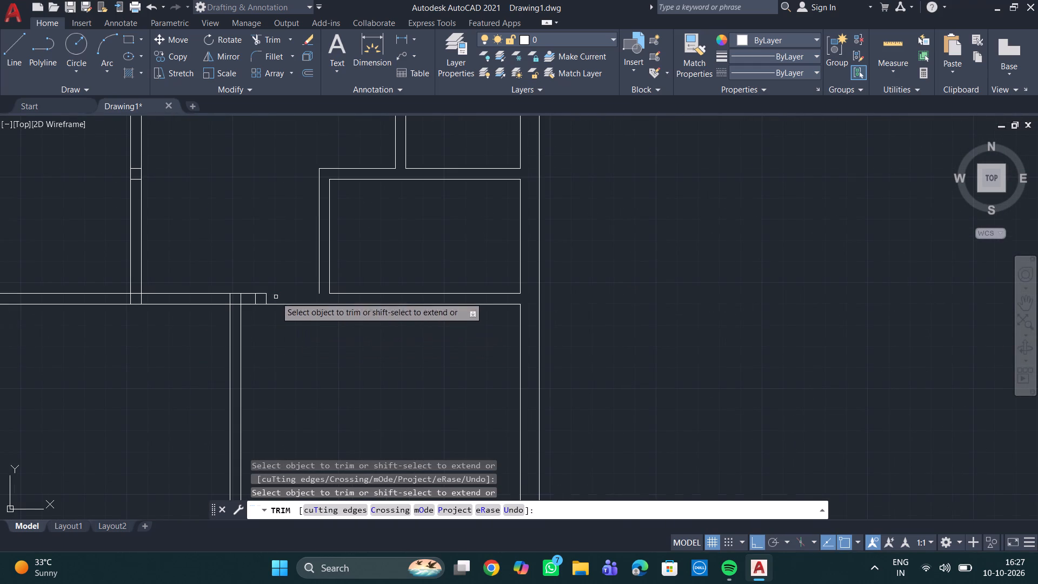
{"action": "key", "text": "ctrl+z"}
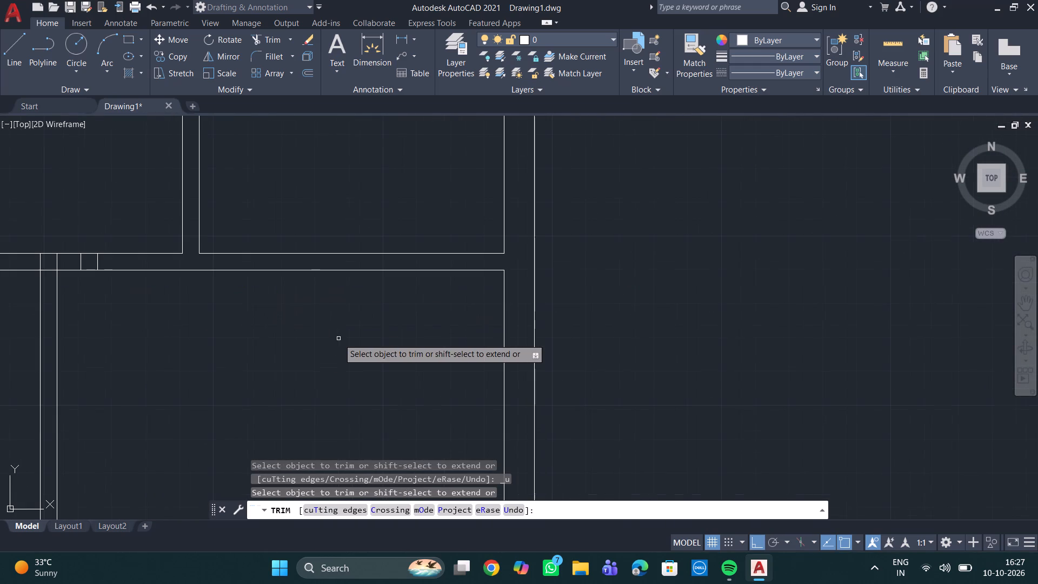
Trim the leftover vertical stubs inside the lowest horizontal partition and open its junction with the vertical partition below.
{"action": "middle_click_drag", "start_coordinate": [54, 260], "coordinate": [196, 286]}
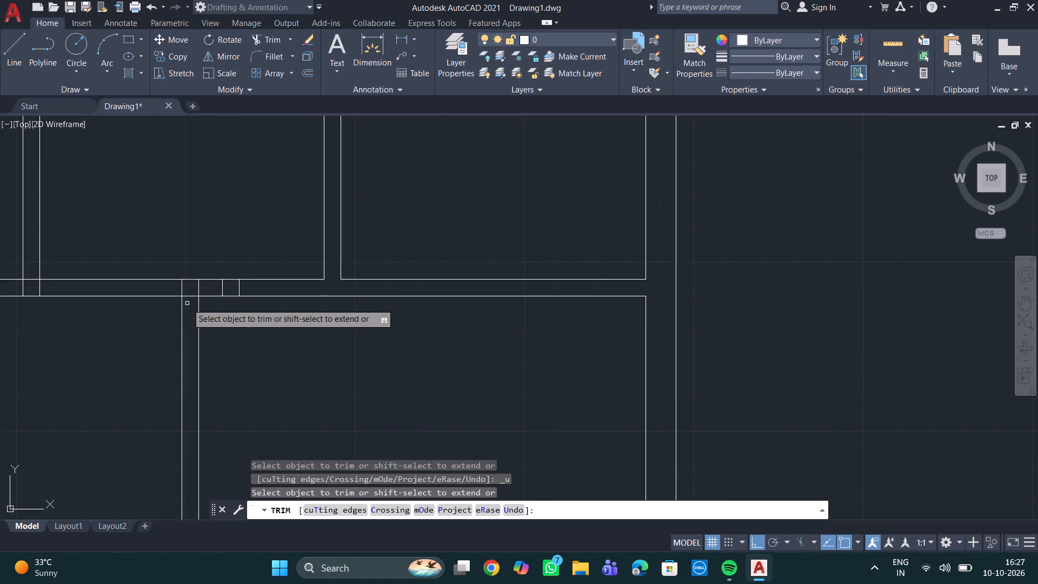
{"action": "left_click", "coordinate": [175, 289]}
{"action": "left_click", "coordinate": [249, 289]}
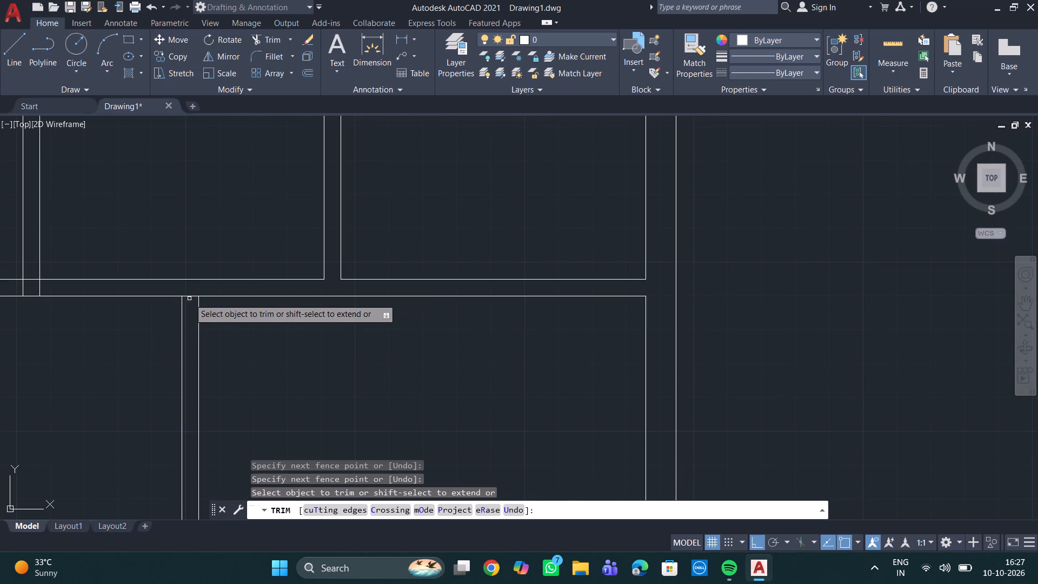
{"action": "left_click", "coordinate": [189, 296]}
Examine the rest of the plan, from the lower rooms up to the top wall, for remaining partition work.
{"action": "scroll", "coordinate": [238, 340], "scroll_direction": "down", "scroll_amount": 4}
{"action": "middle_click_drag", "start_coordinate": [268, 363], "coordinate": [259, 338]}
{"action": "scroll", "coordinate": [272, 356], "scroll_direction": "up", "scroll_amount": 3}
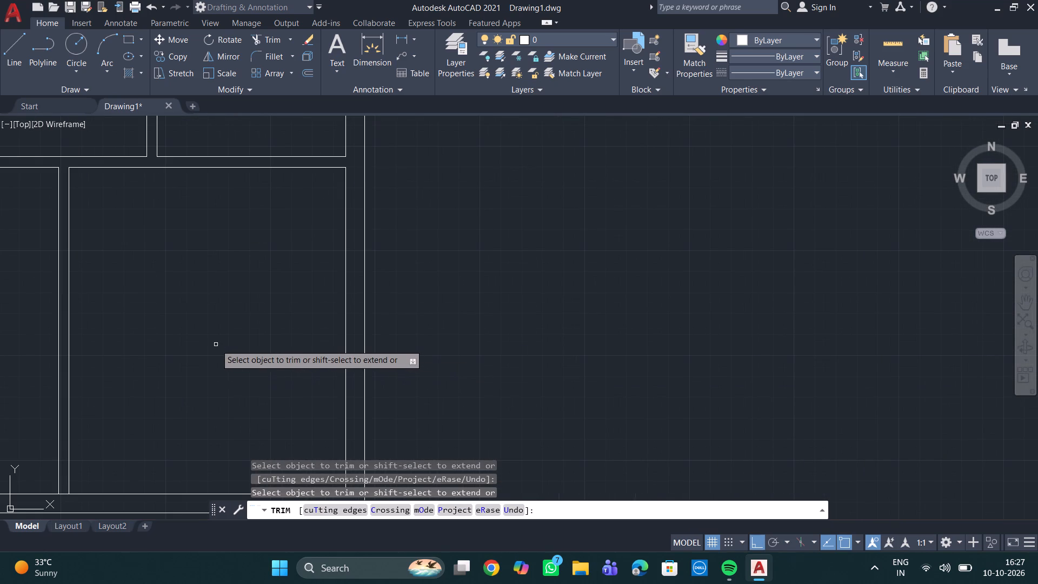
{"action": "scroll", "coordinate": [170, 319], "scroll_direction": "down", "scroll_amount": 1}
{"action": "middle_click_drag", "start_coordinate": [161, 324], "coordinate": [240, 333]}
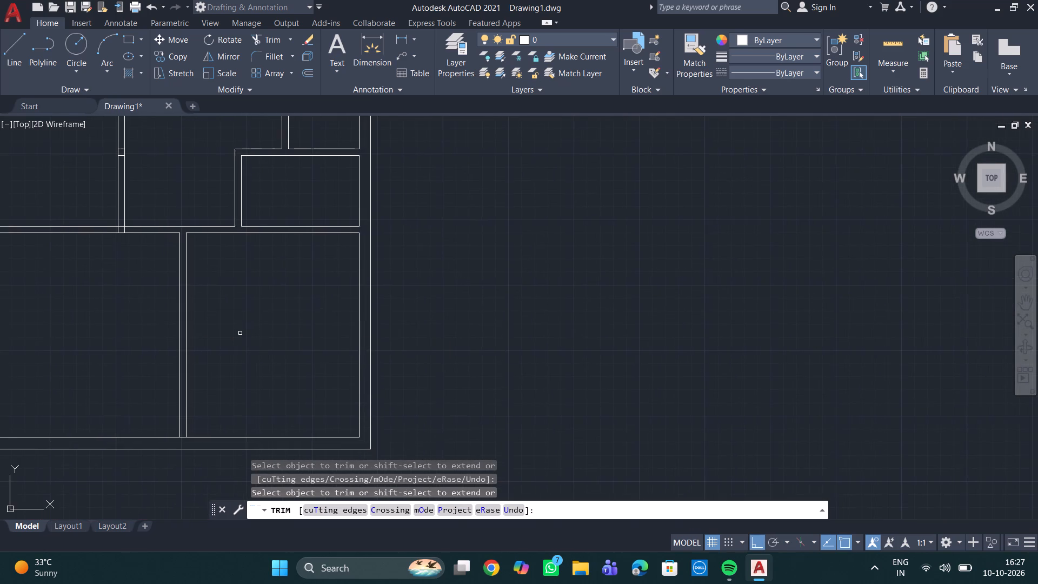
{"action": "middle_click_drag", "start_coordinate": [217, 291], "coordinate": [246, 337]}
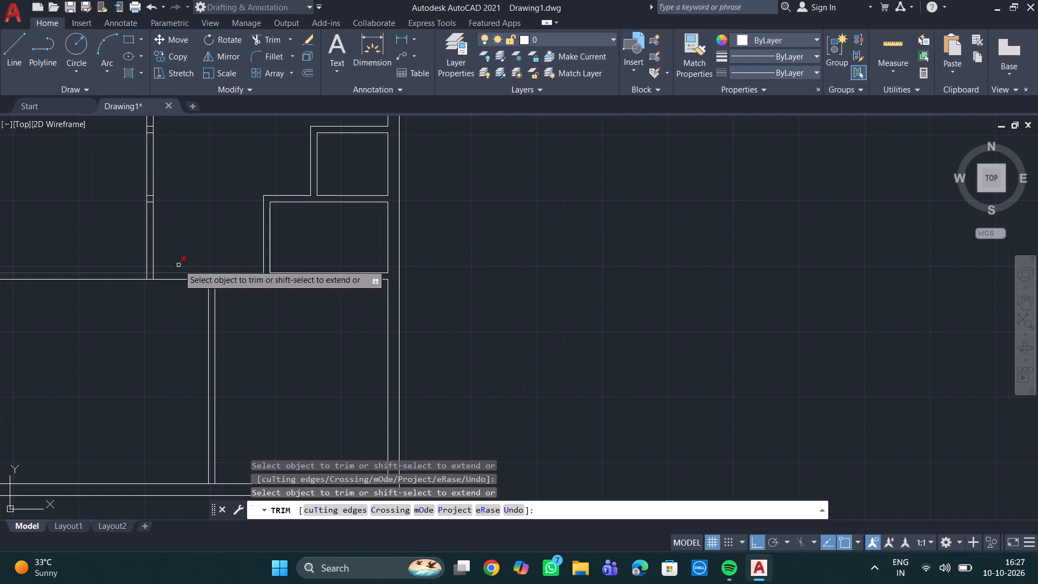
{"action": "middle_click_drag", "start_coordinate": [196, 236], "coordinate": [280, 341]}
{"action": "scroll", "coordinate": [280, 341], "scroll_direction": "down", "scroll_amount": 2}
{"action": "scroll", "coordinate": [225, 288], "scroll_direction": "up", "scroll_amount": 2}
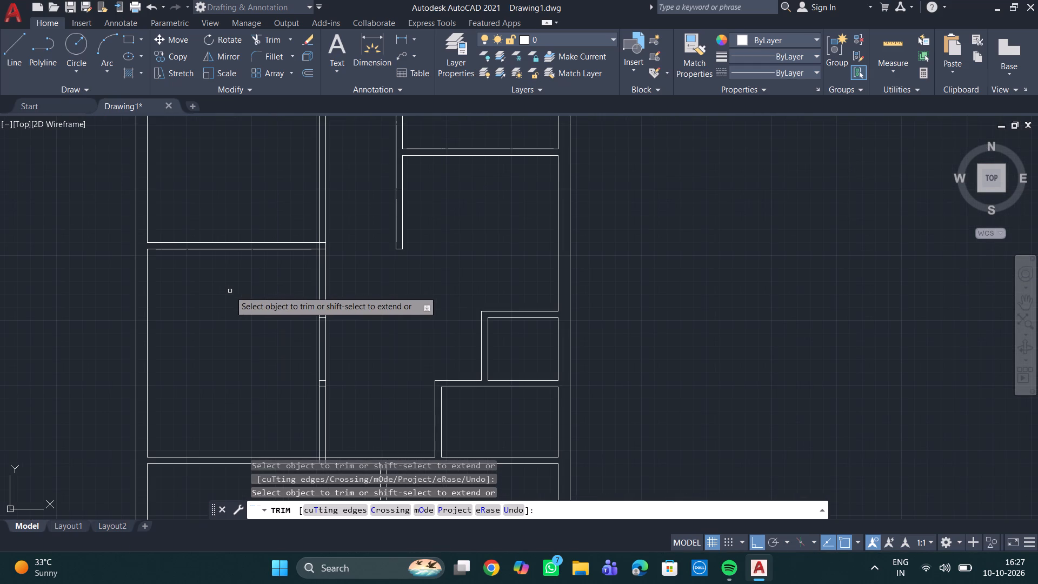
{"action": "scroll", "coordinate": [229, 294], "scroll_direction": "down", "scroll_amount": 2}
{"action": "middle_click_drag", "start_coordinate": [252, 291], "coordinate": [265, 331]}
{"action": "scroll", "coordinate": [266, 330], "scroll_direction": "up", "scroll_amount": 3}
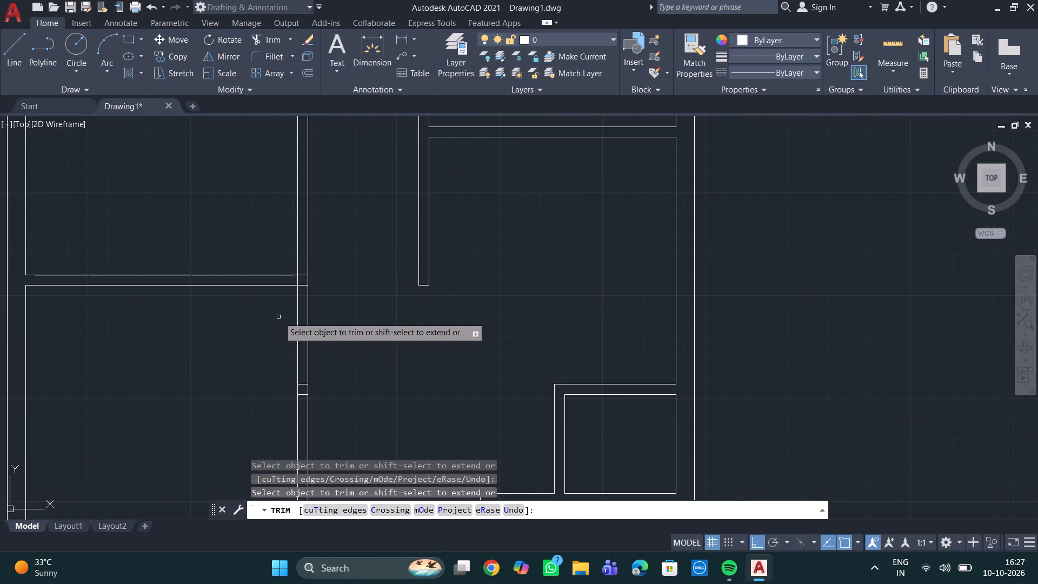
{"action": "middle_click_drag", "start_coordinate": [354, 295], "coordinate": [342, 370]}
{"action": "scroll", "coordinate": [343, 371], "scroll_direction": "down", "scroll_amount": 1}
{"action": "key", "text": "Escape"}
{"action": "key", "text": "Escape"}
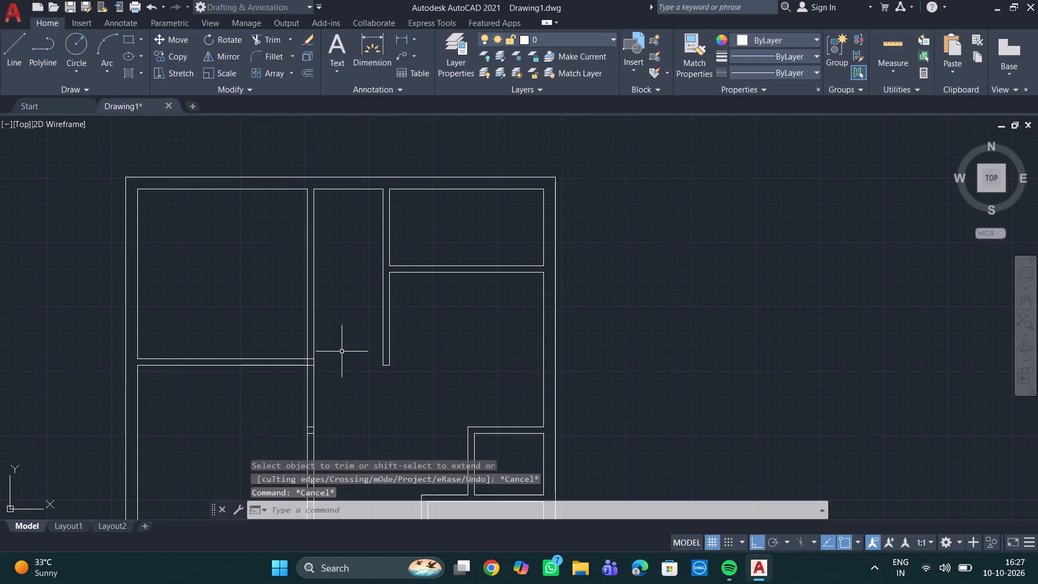
{"action": "key", "text": "Escape"}
{"action": "key", "text": "Escape"}
Offset the top wall's inner line 7'6" downward in the narrow space between the two upper vertical partitions.
{"action": "key", "text": "o"}
{"action": "key", "text": "Return"}
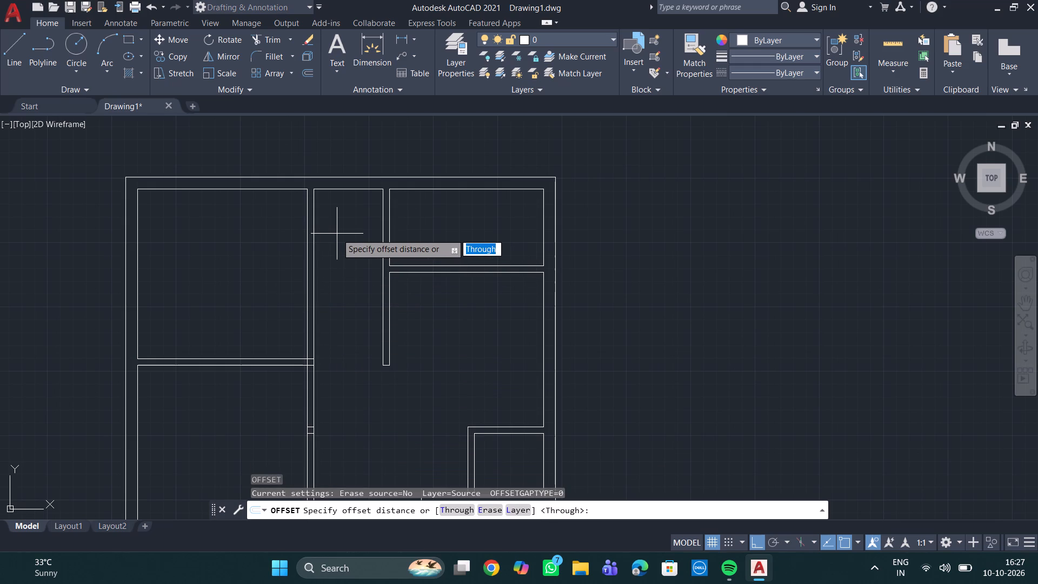
{"action": "type", "text": "7'6\""}
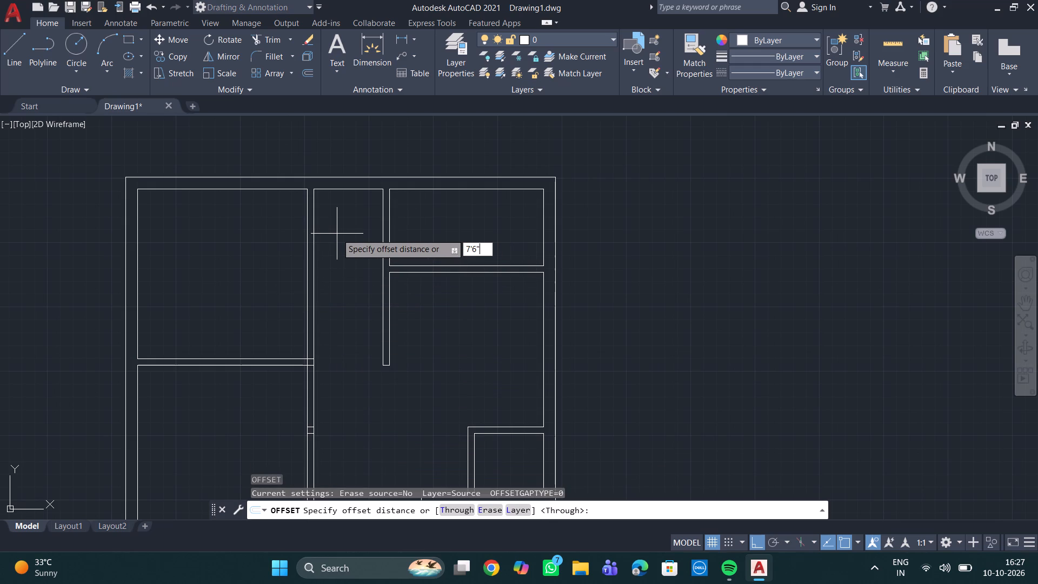
{"action": "key", "text": "Return"}
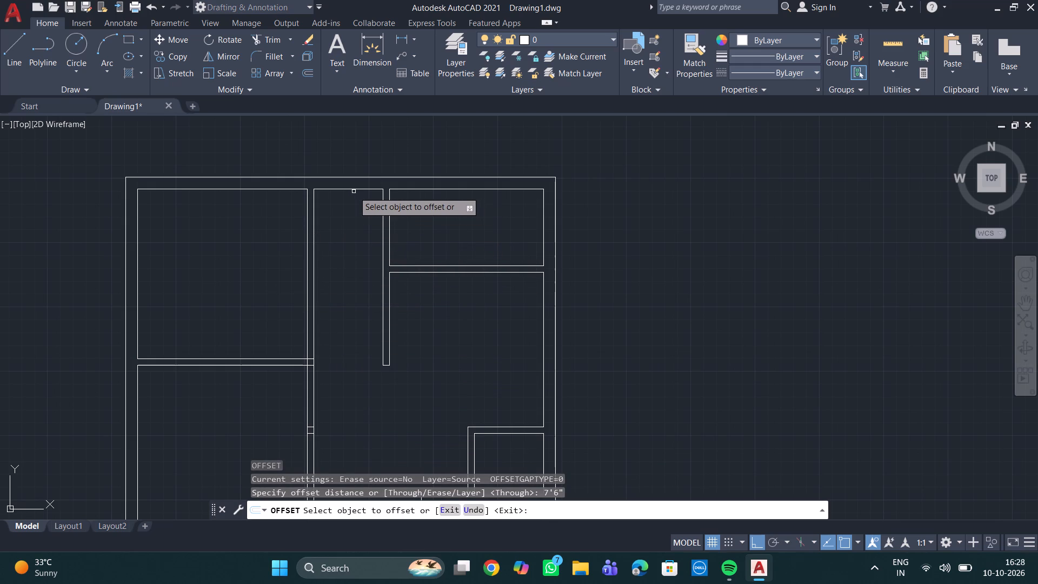
{"action": "left_click", "coordinate": [351, 189]}
{"action": "left_click", "coordinate": [339, 324]}
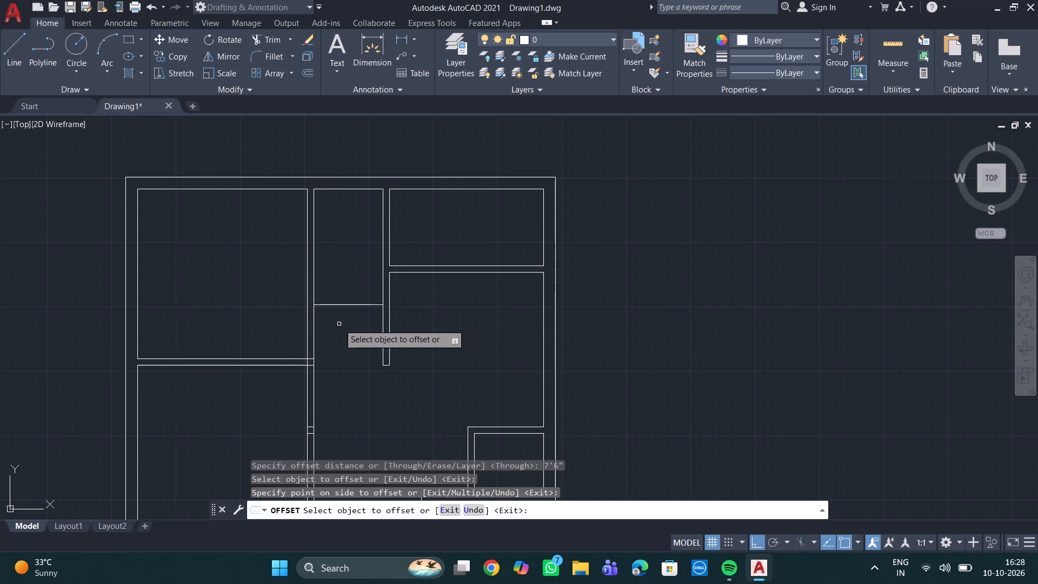
Offset the new 7'6" line 5" downward to complete the horizontal partition in the narrow upper space.
{"action": "left_click", "coordinate": [348, 305]}
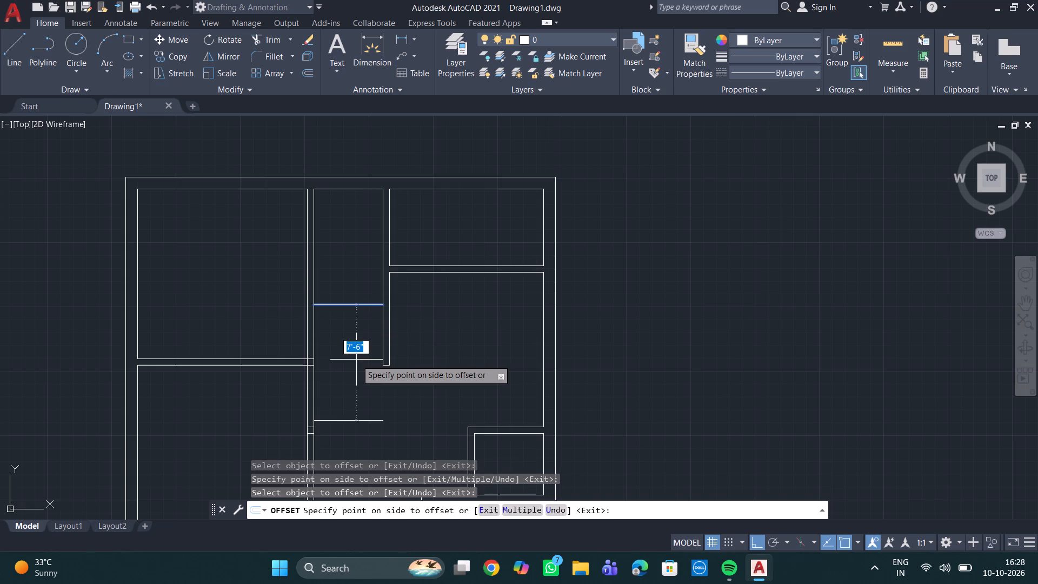
{"action": "key", "text": "BackSpace"}
{"action": "type", "text": "5\""}
{"action": "key", "text": "Return"}
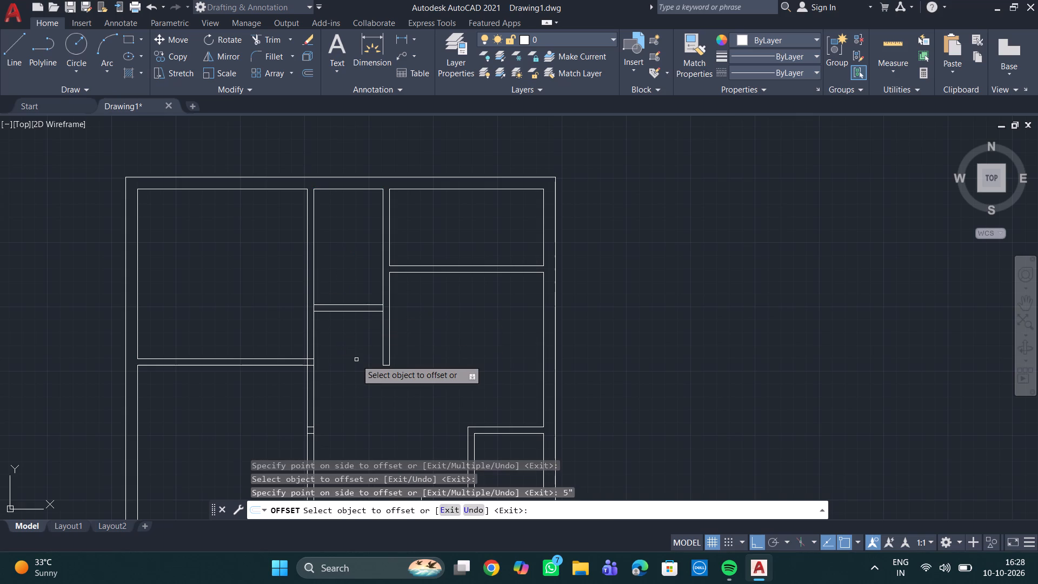
{"action": "key", "text": "Escape"}
{"action": "key", "text": "Escape"}
{"action": "key", "text": "Escape"}
{"action": "key", "text": "Escape"}
{"action": "key", "text": "Escape"}
{"action": "key", "text": "Escape"}
{"action": "key", "text": "Escape"}
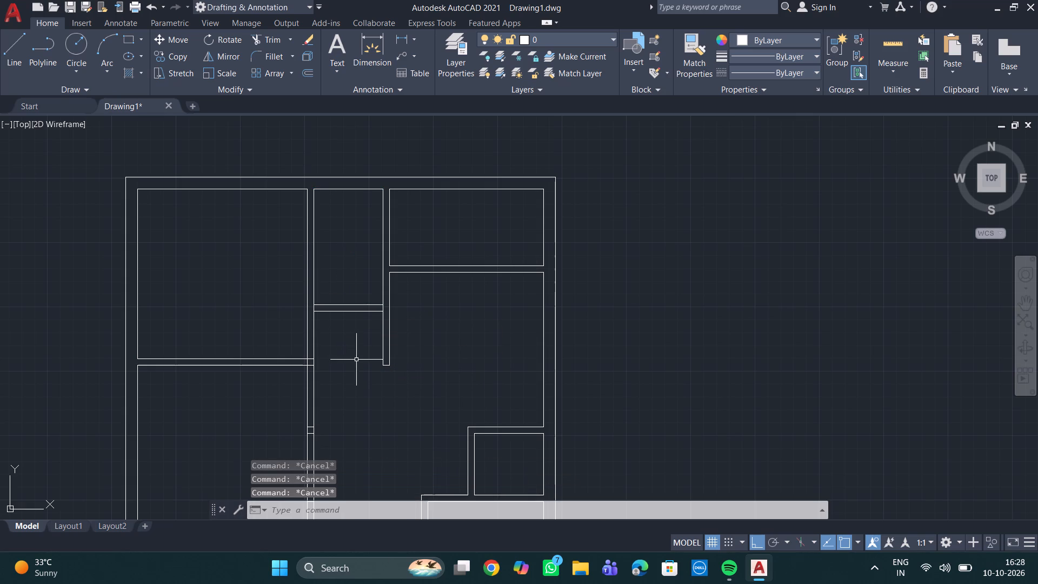
{"action": "key", "text": "Escape"}
Trim away the vertical partition and its short cross lines between the upper-left room's lower corner and the long horizontal partition below.
{"action": "type", "text": "tr"}
{"action": "key", "text": "Return"}
{"action": "key", "text": "Return"}
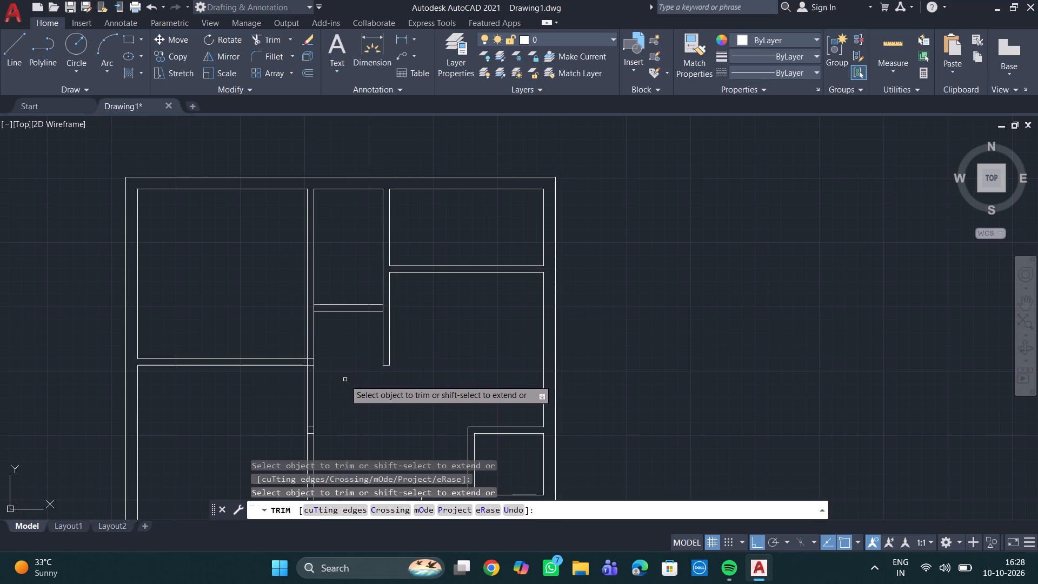
{"action": "middle_click_drag", "start_coordinate": [346, 379], "coordinate": [347, 334]}
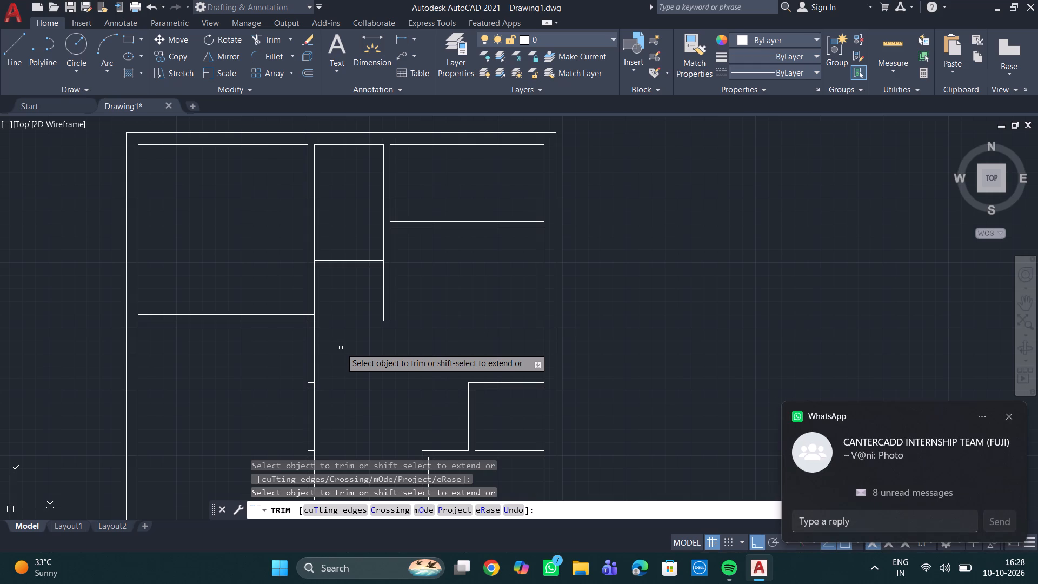
{"action": "scroll", "coordinate": [337, 355], "scroll_direction": "down", "scroll_amount": 2}
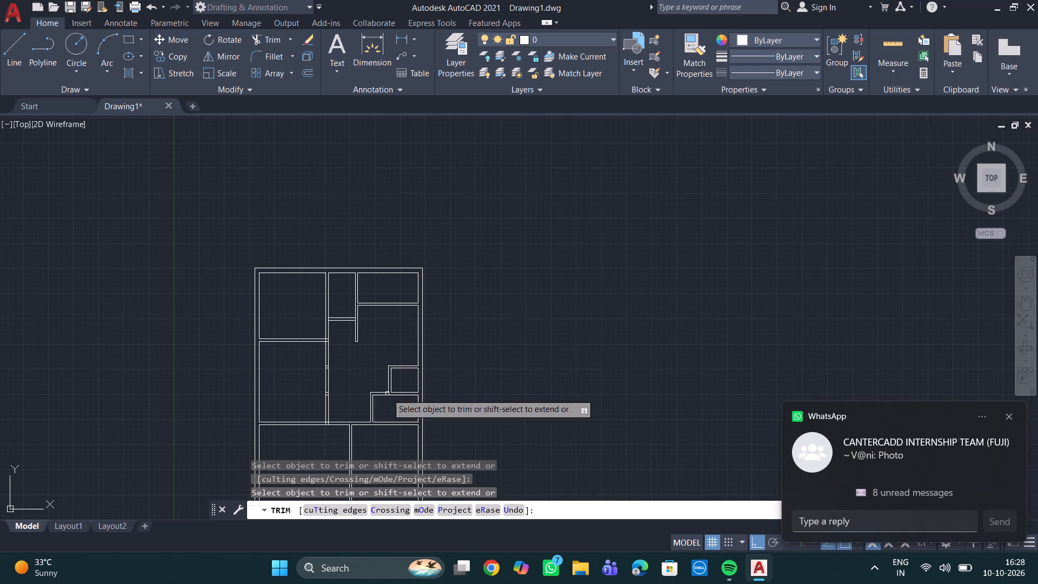
{"action": "middle_click_drag", "start_coordinate": [344, 384], "coordinate": [339, 356]}
{"action": "scroll", "coordinate": [343, 369], "scroll_direction": "up", "scroll_amount": 2}
{"action": "left_click", "coordinate": [311, 392]}
{"action": "left_click_drag", "start_coordinate": [226, 400], "coordinate": [228, 400]}
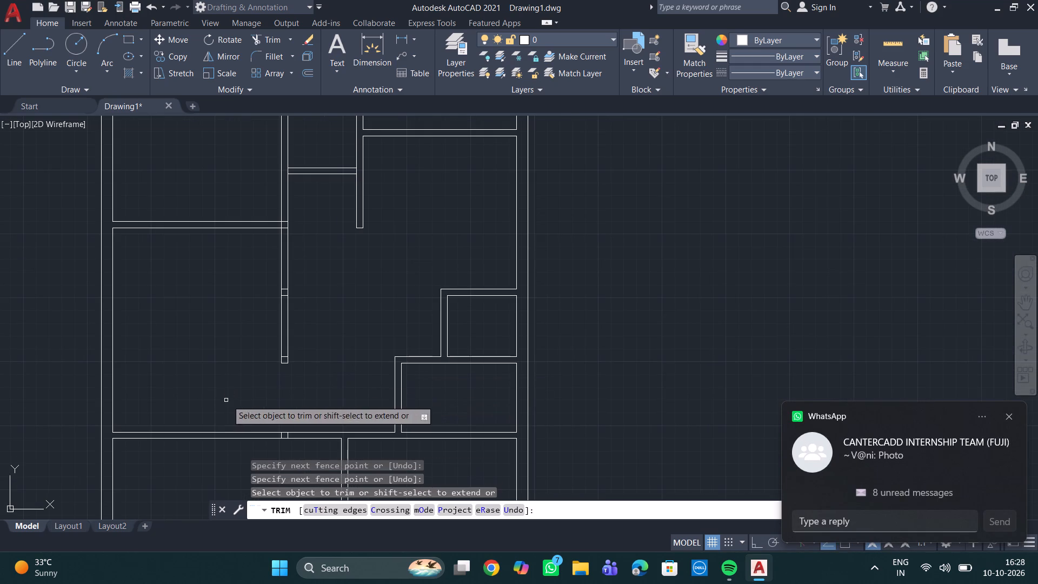
{"action": "left_click_drag", "start_coordinate": [228, 400], "coordinate": [232, 400]}
{"action": "left_click", "coordinate": [287, 368]}
{"action": "left_click", "coordinate": [284, 276]}
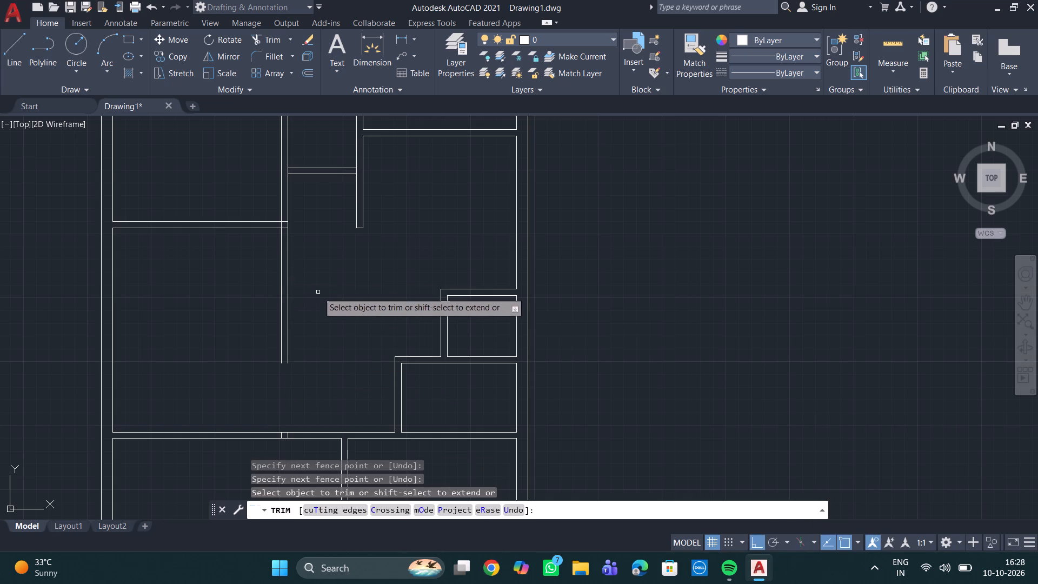
{"action": "left_click", "coordinate": [315, 278]}
{"action": "left_click", "coordinate": [258, 296]}
Trim the leftover vertical stub inside the long horizontal partition where the removed vertical partition met it.
{"action": "scroll", "coordinate": [301, 330], "scroll_direction": "down", "scroll_amount": 2}
{"action": "middle_click_drag", "start_coordinate": [298, 332], "coordinate": [304, 332]}
{"action": "scroll", "coordinate": [327, 368], "scroll_direction": "up", "scroll_amount": 3}
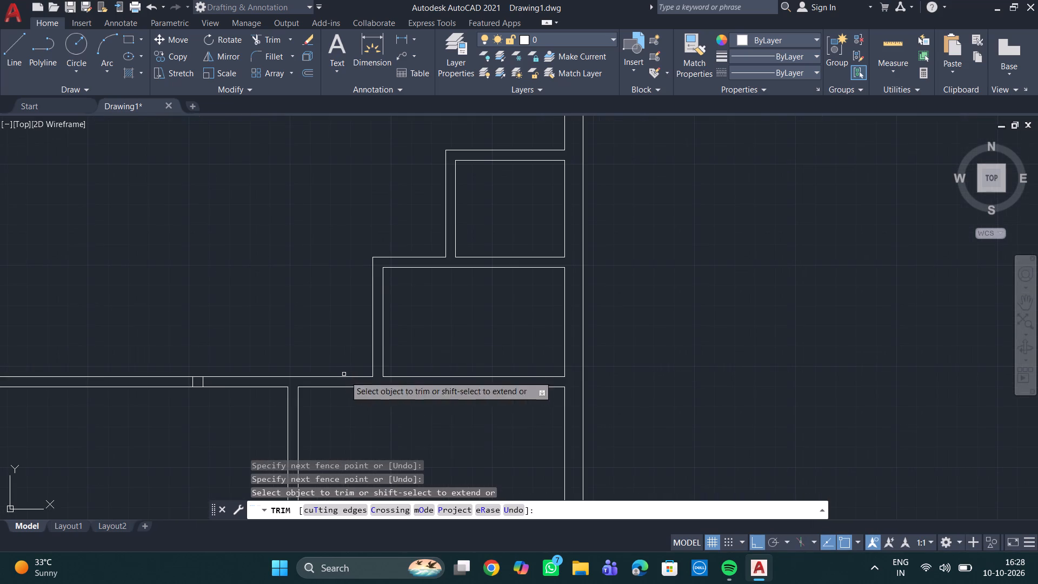
{"action": "left_click", "coordinate": [202, 382]}
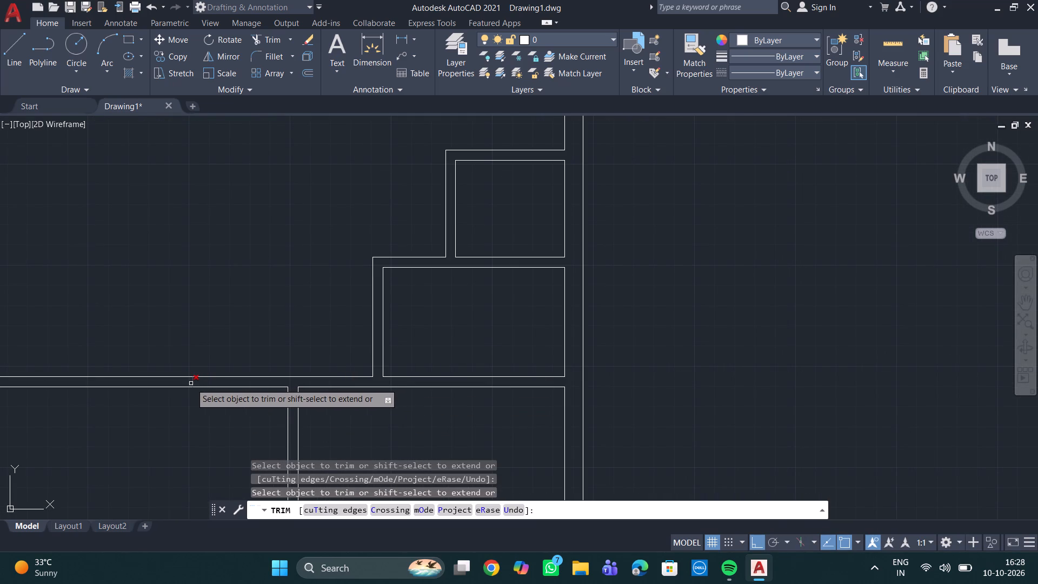
{"action": "scroll", "coordinate": [197, 300], "scroll_direction": "down", "scroll_amount": 2}
{"action": "middle_click_drag", "start_coordinate": [197, 296], "coordinate": [296, 373]}
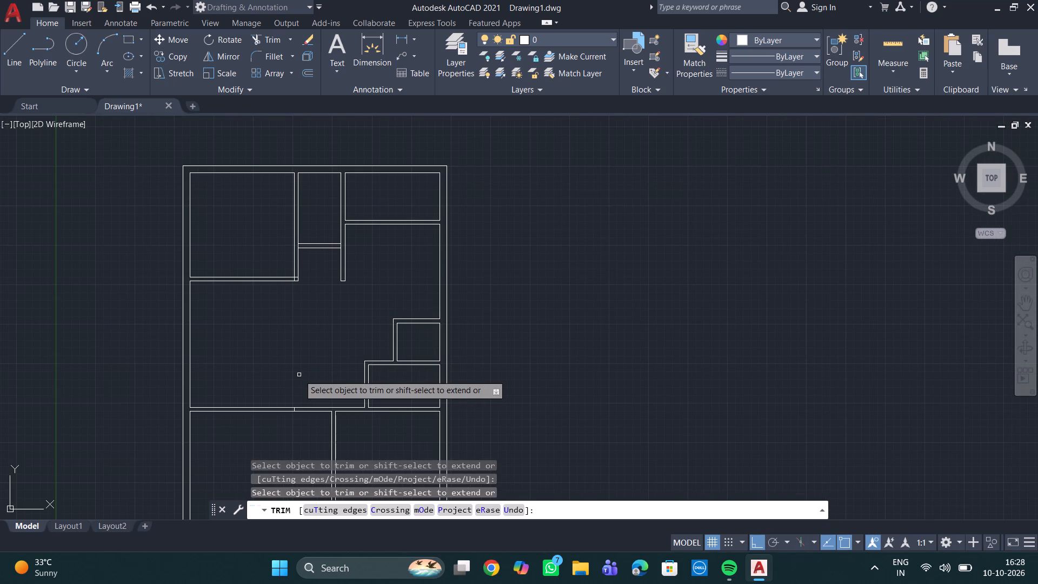
{"action": "left_click", "coordinate": [299, 375]}
{"action": "key", "text": "Escape"}
{"action": "key", "text": "Escape"}
{"action": "key", "text": "Escape"}
{"action": "key", "text": "Escape"}
{"action": "key", "text": "Escape"}
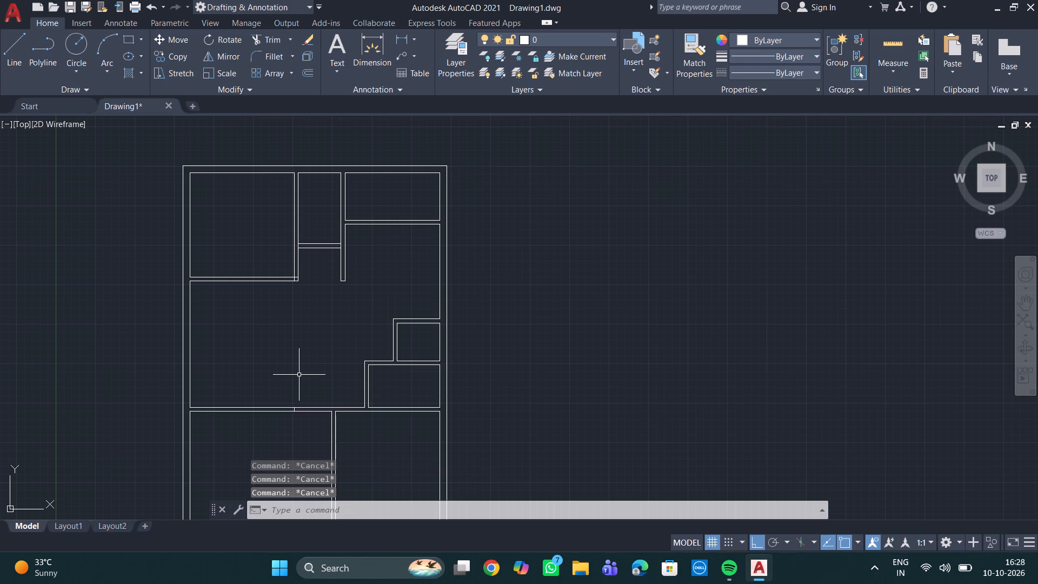
Offset the large middle space's left wall line, upper partition line and lower partition line 3' inward.
{"action": "key", "text": "o"}
{"action": "key", "text": "Return"}
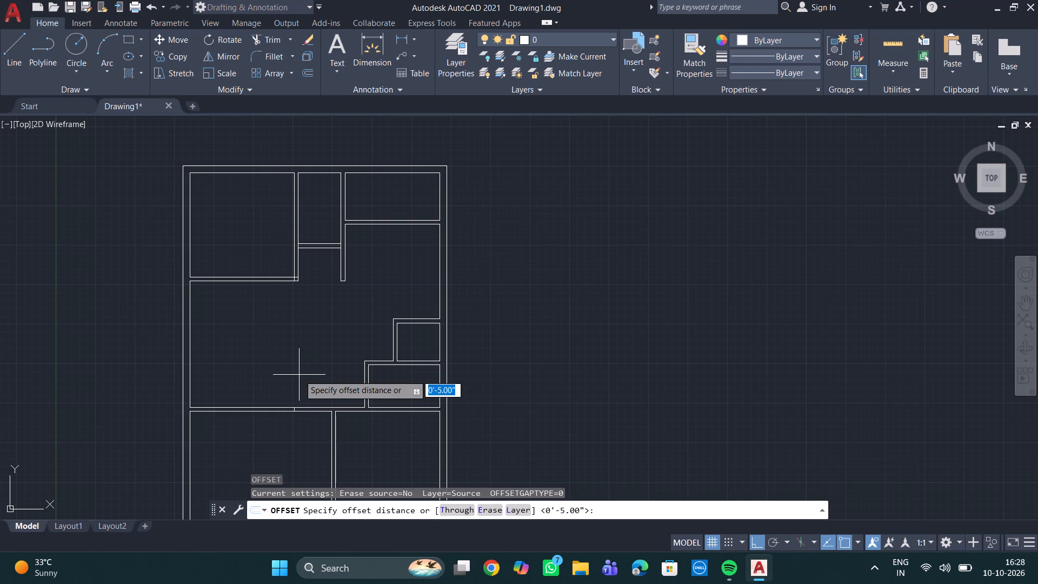
{"action": "type", "text": "3'"}
{"action": "key", "text": "Return"}
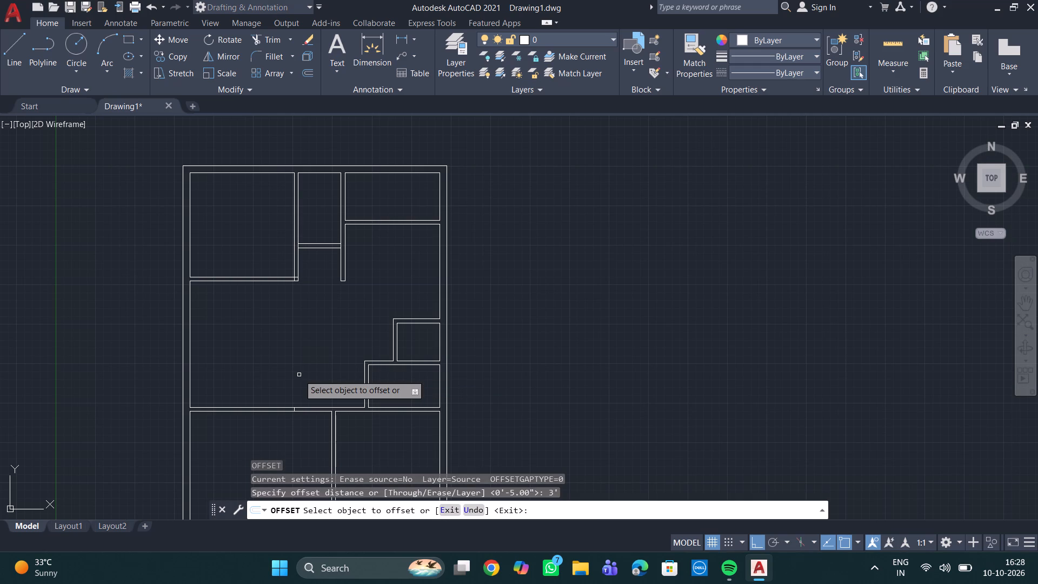
{"action": "left_click", "coordinate": [191, 332]}
{"action": "left_click", "coordinate": [217, 324]}
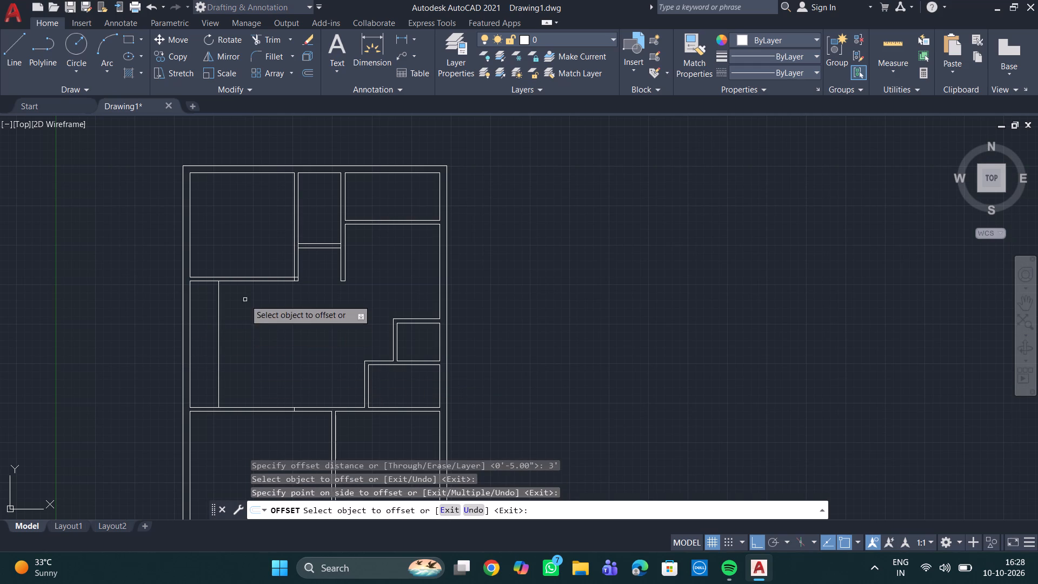
{"action": "left_click", "coordinate": [249, 281]}
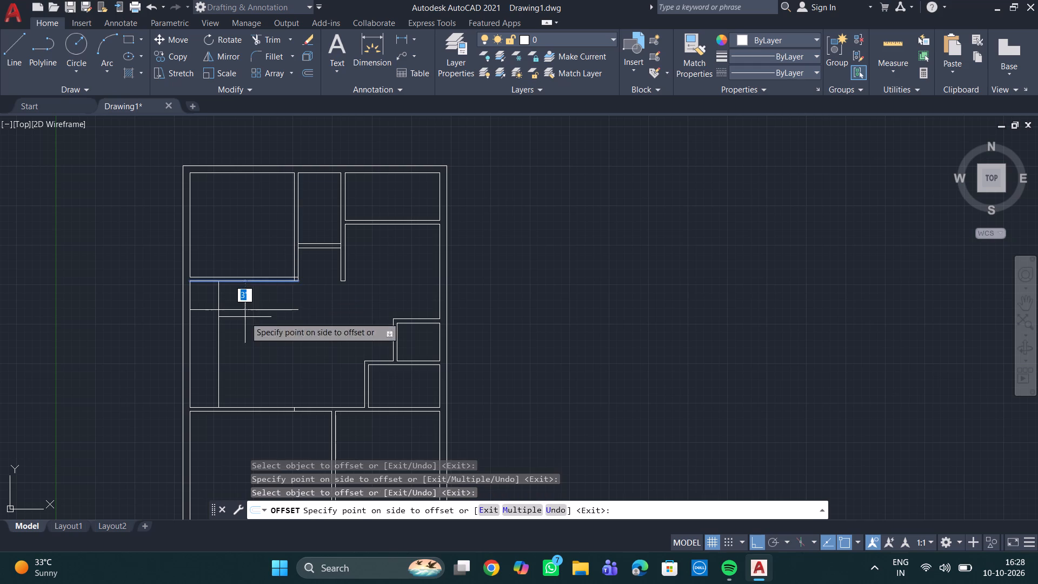
{"action": "left_click", "coordinate": [245, 325]}
{"action": "left_click", "coordinate": [230, 406]}
{"action": "left_click", "coordinate": [239, 337]}
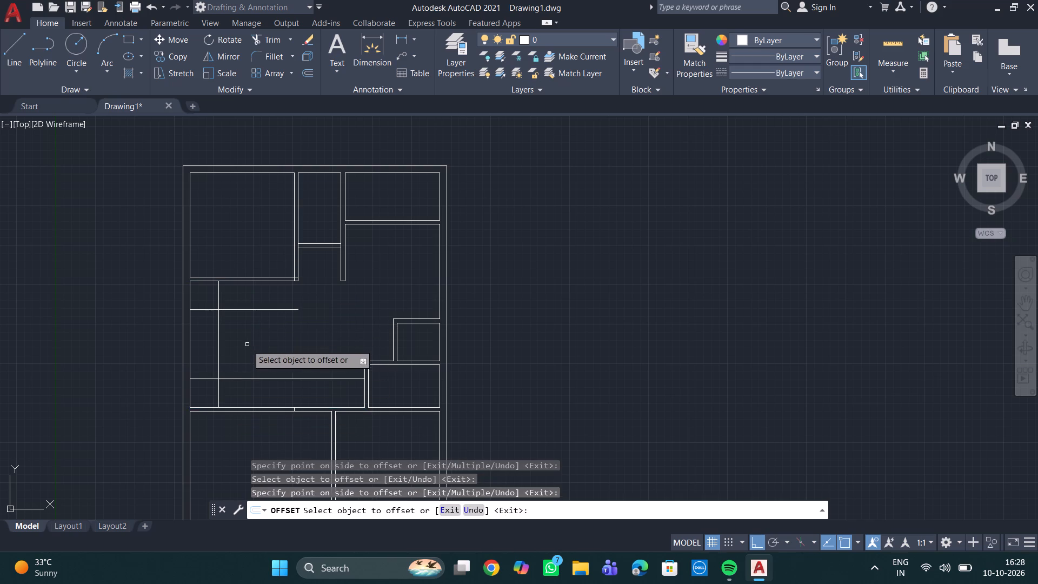
{"action": "middle_click_drag", "start_coordinate": [247, 347], "coordinate": [272, 322]}
{"action": "scroll", "coordinate": [268, 326], "scroll_direction": "up", "scroll_amount": 2}
{"action": "scroll", "coordinate": [270, 343], "scroll_direction": "down", "scroll_amount": 1}
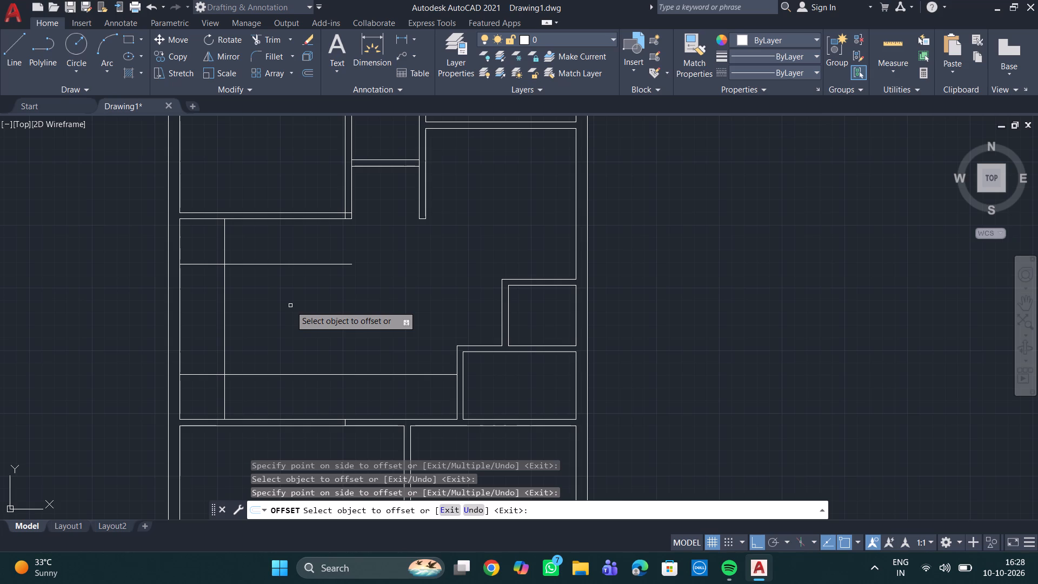
{"action": "key", "text": "Escape"}
{"action": "key", "text": "Escape"}
{"action": "key", "text": "Escape"}
{"action": "key", "text": "Escape"}
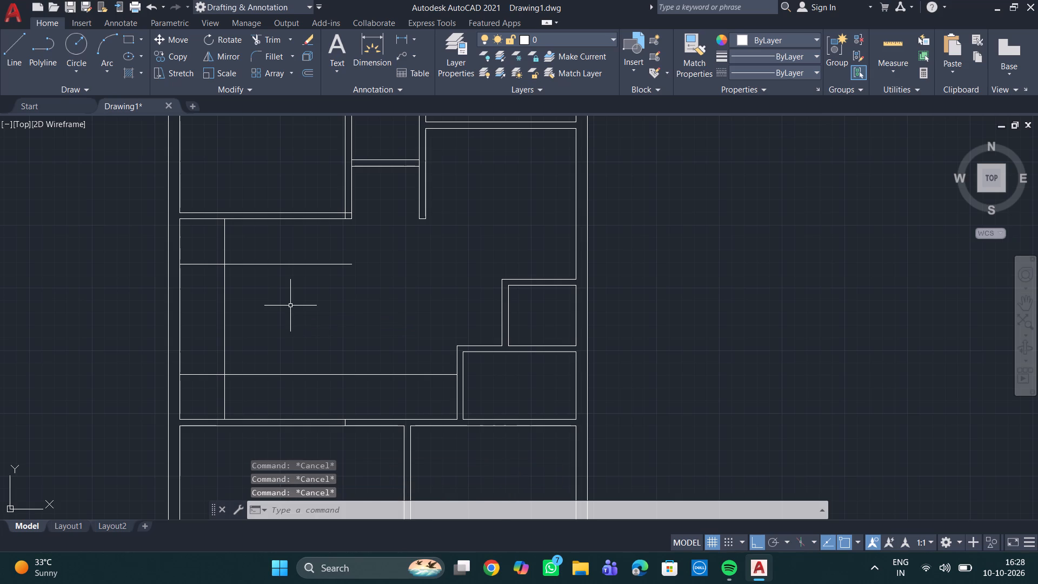
Trim the overlapping line ends at the upper-left room's lower-right corner to clean the wall junction.
{"action": "type", "text": "tr"}
{"action": "key", "text": "Return"}
{"action": "key", "text": "Return"}
{"action": "scroll", "coordinate": [380, 187], "scroll_direction": "up", "scroll_amount": 1}
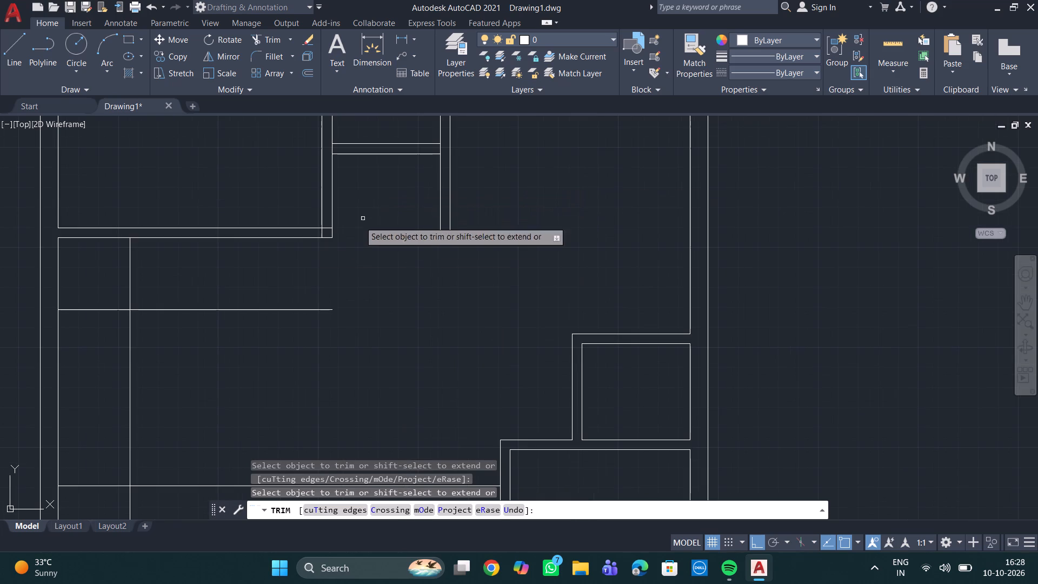
{"action": "left_click", "coordinate": [327, 228]}
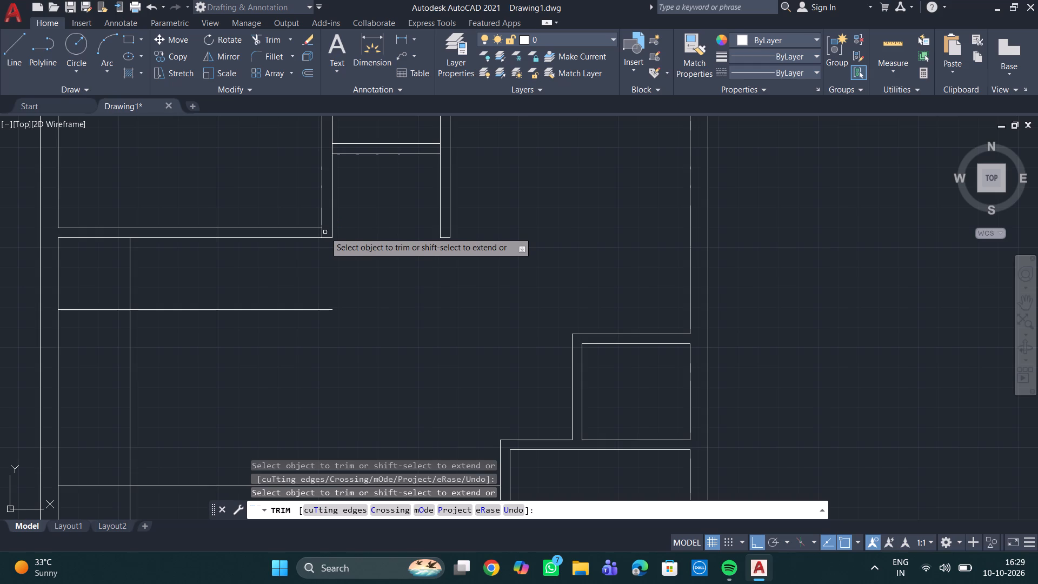
{"action": "left_click", "coordinate": [323, 234]}
{"action": "scroll", "coordinate": [398, 287], "scroll_direction": "down", "scroll_amount": 3}
{"action": "middle_click_drag", "start_coordinate": [402, 306], "coordinate": [369, 283]}
{"action": "scroll", "coordinate": [367, 289], "scroll_direction": "up", "scroll_amount": 2}
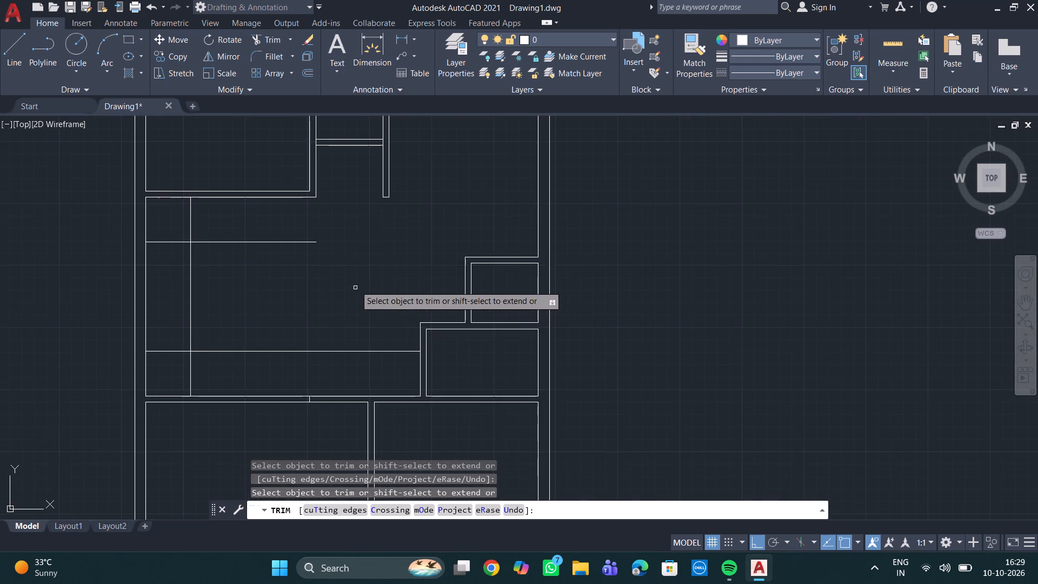
{"action": "scroll", "coordinate": [366, 244], "scroll_direction": "up", "scroll_amount": 1}
{"action": "middle_click_drag", "start_coordinate": [366, 243], "coordinate": [409, 336]}
{"action": "key", "text": "Escape"}
{"action": "key", "text": "Escape"}
{"action": "key", "text": "Escape"}
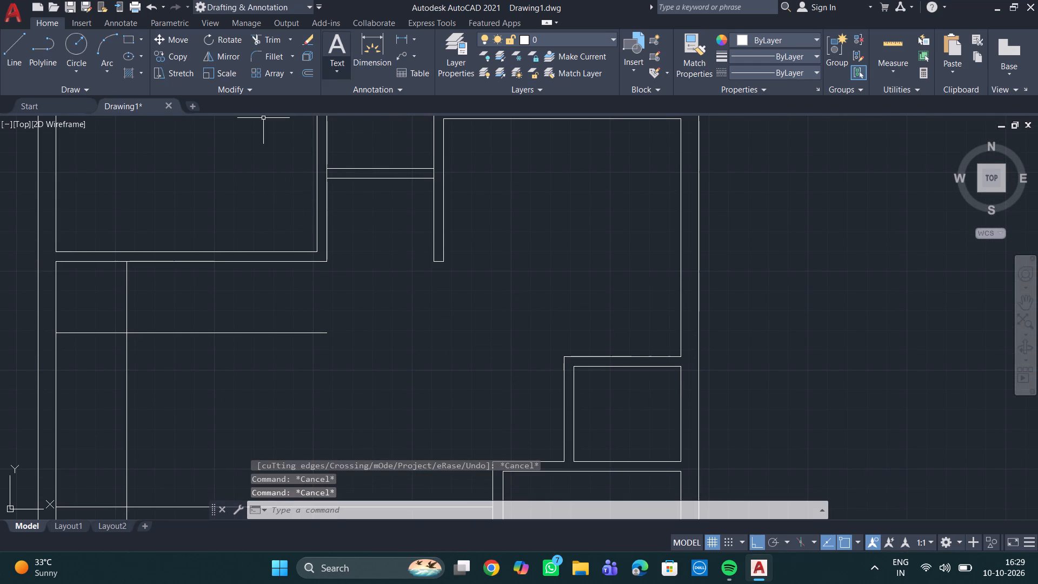
Create a new layer named doors and set its colour to red.
{"action": "left_click_drag", "start_coordinate": [451, 54], "coordinate": [456, 49]}
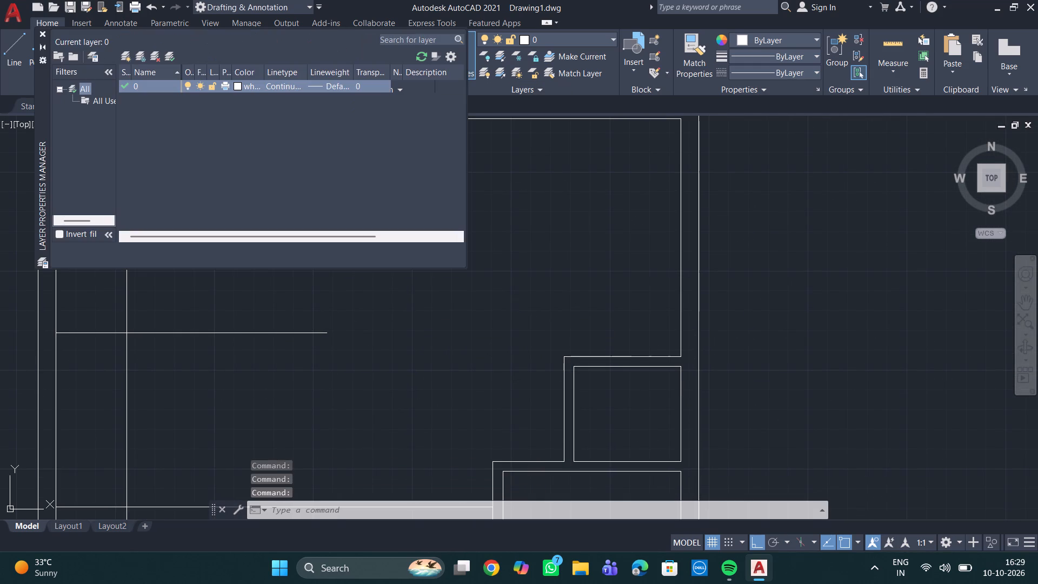
{"action": "left_click", "coordinate": [126, 57]}
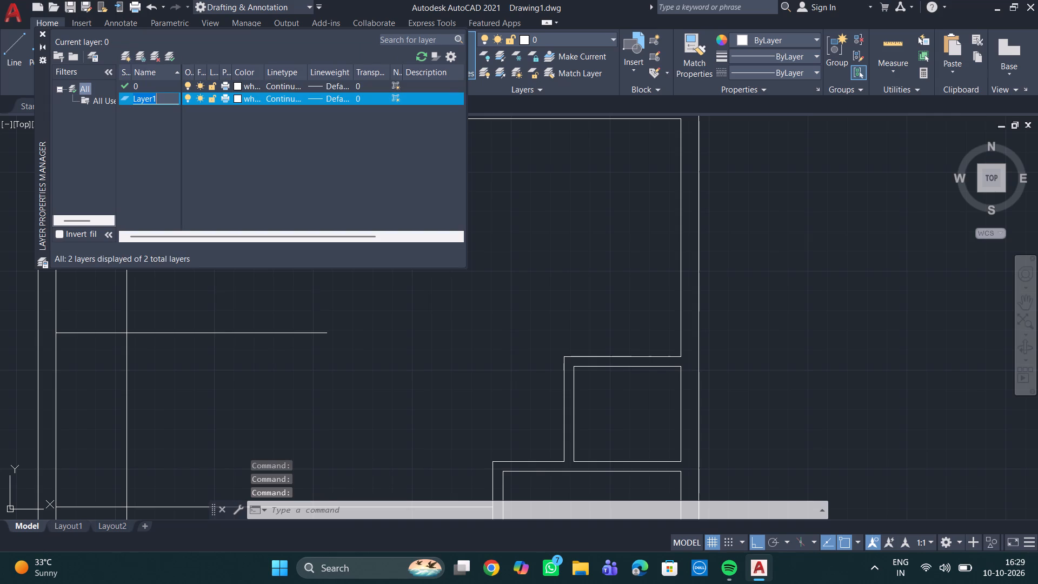
{"action": "key", "text": "BackSpace"}
{"action": "key", "text": "BackSpace"}
{"action": "key", "text": "BackSpace"}
{"action": "key", "text": "d"}
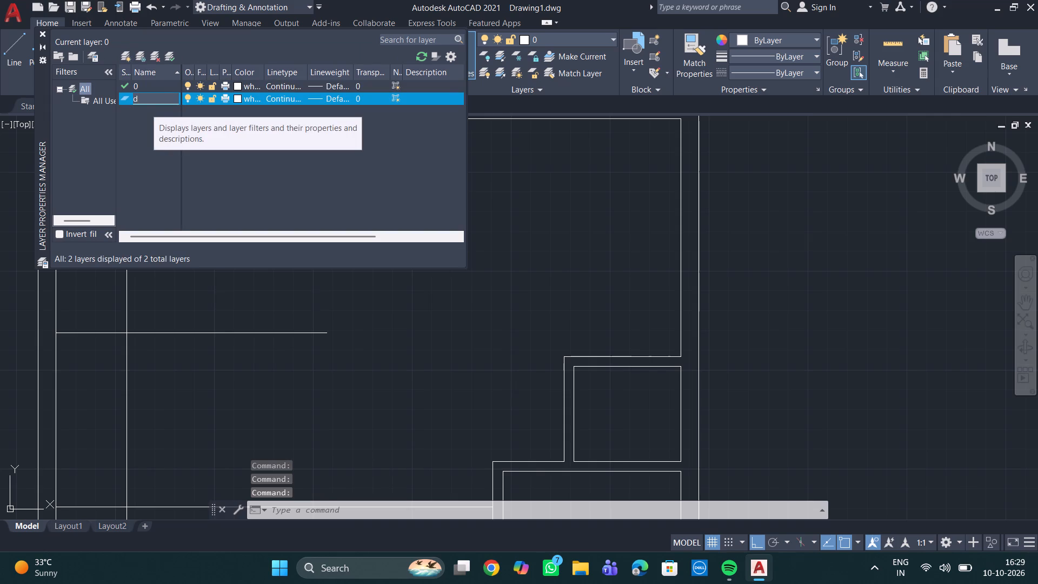
{"action": "type", "text": "oors"}
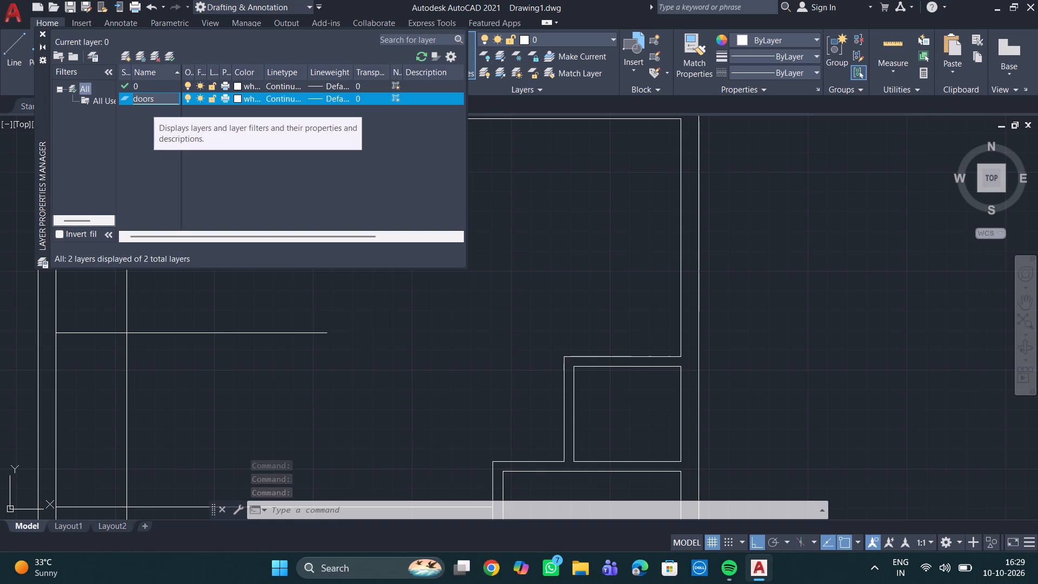
{"action": "key", "text": "Return"}
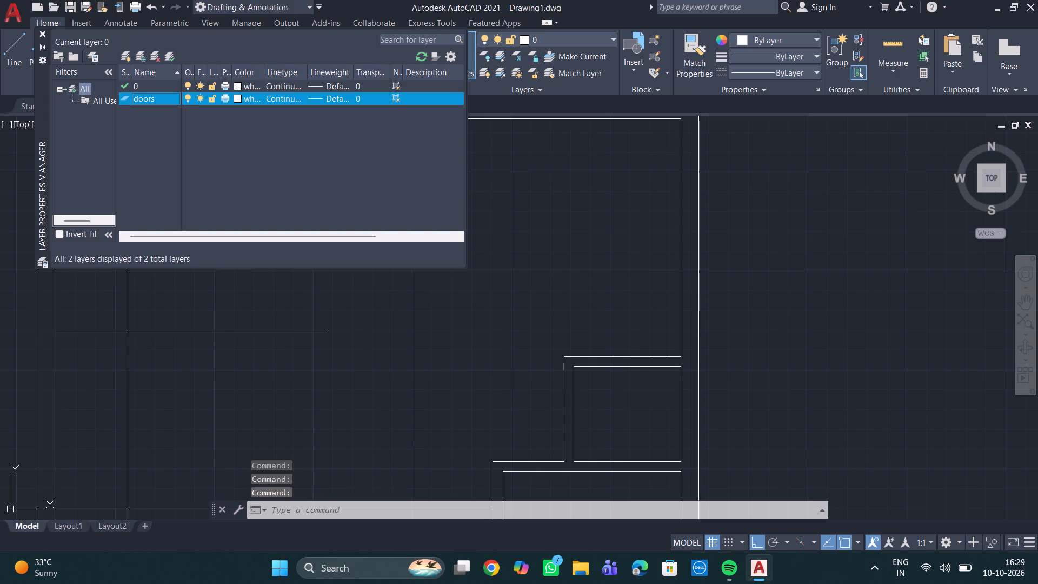
{"action": "left_click", "coordinate": [237, 100]}
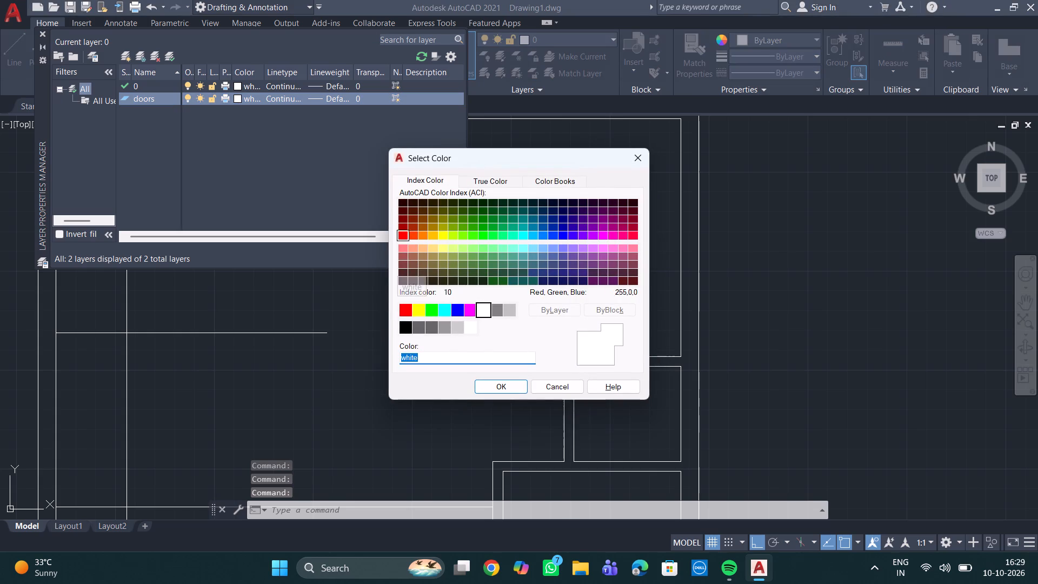
{"action": "left_click", "coordinate": [405, 314]}
{"action": "left_click", "coordinate": [490, 390]}
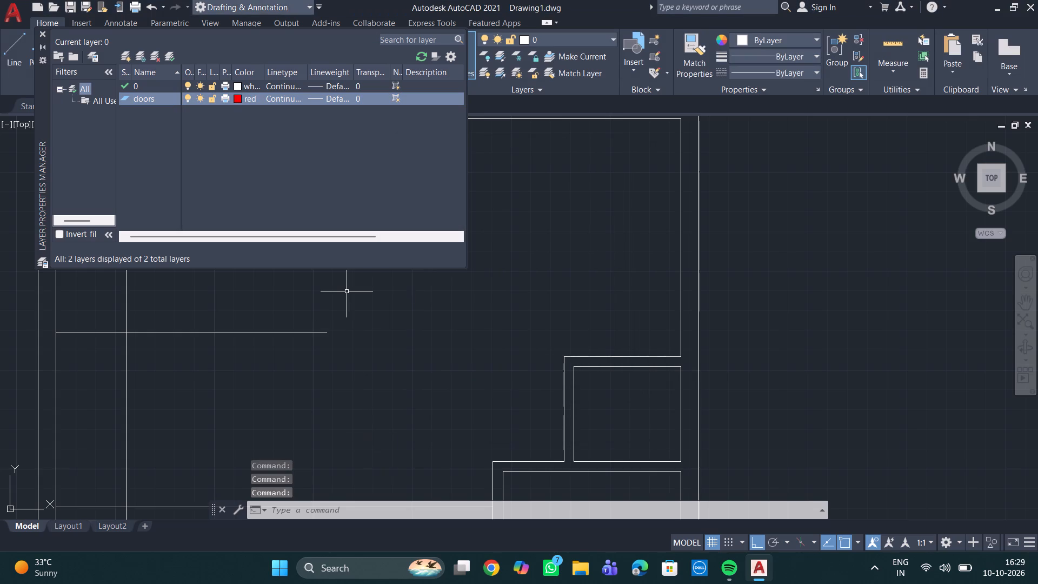
{"action": "left_click", "coordinate": [41, 32]}
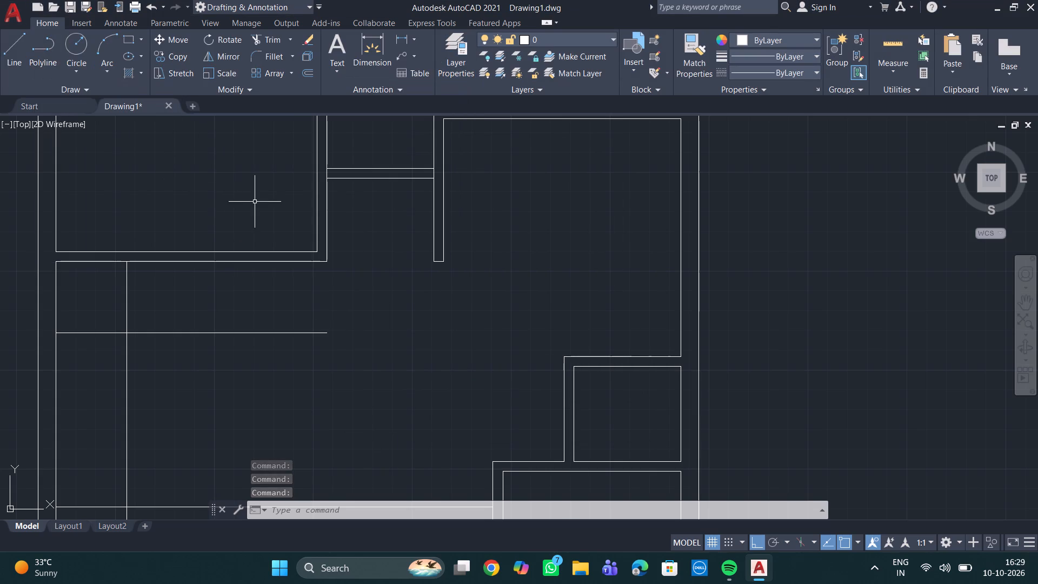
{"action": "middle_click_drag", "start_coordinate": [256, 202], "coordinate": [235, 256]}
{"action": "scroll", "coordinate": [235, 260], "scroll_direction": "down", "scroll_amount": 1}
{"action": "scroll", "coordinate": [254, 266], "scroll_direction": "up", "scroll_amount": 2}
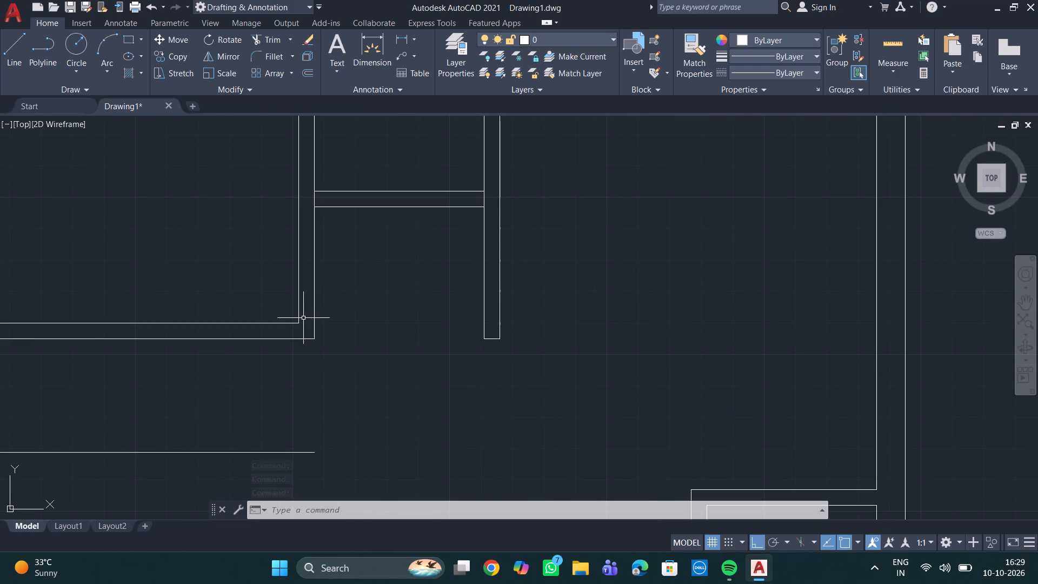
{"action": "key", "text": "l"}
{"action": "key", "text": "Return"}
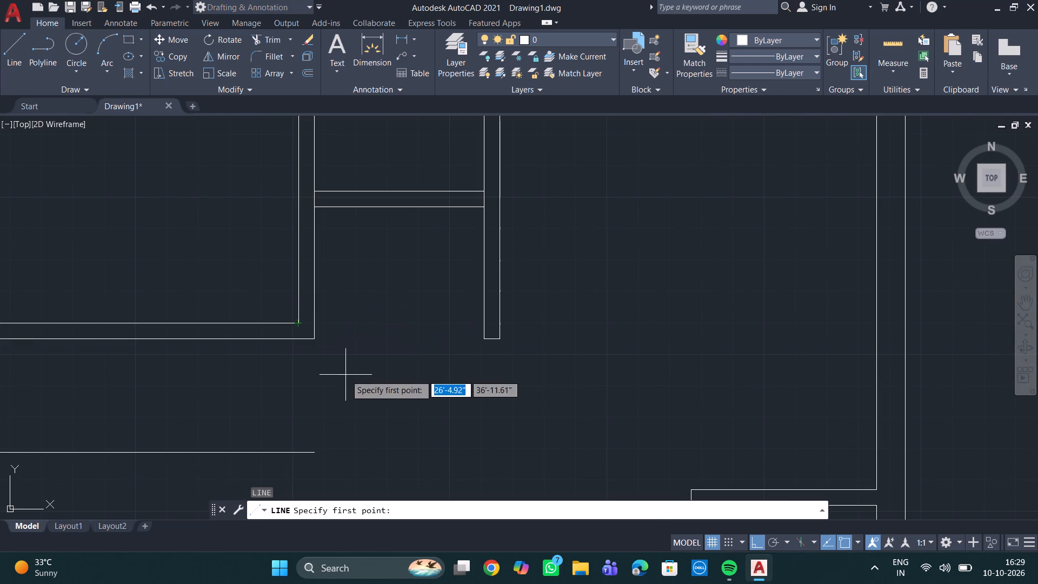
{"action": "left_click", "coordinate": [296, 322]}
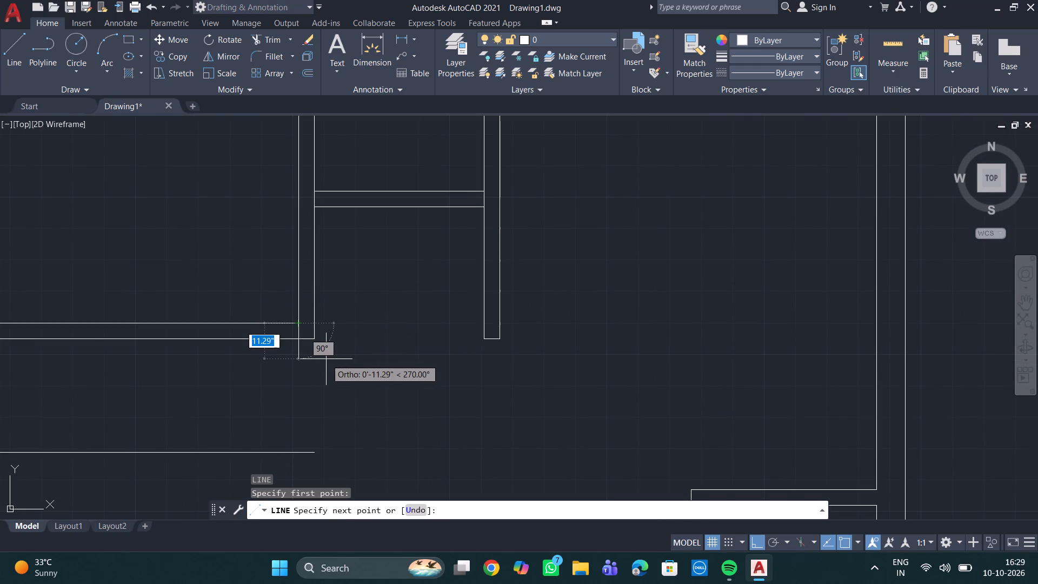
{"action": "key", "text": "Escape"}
Make the doors layer current.
{"action": "left_click", "coordinate": [545, 35]}
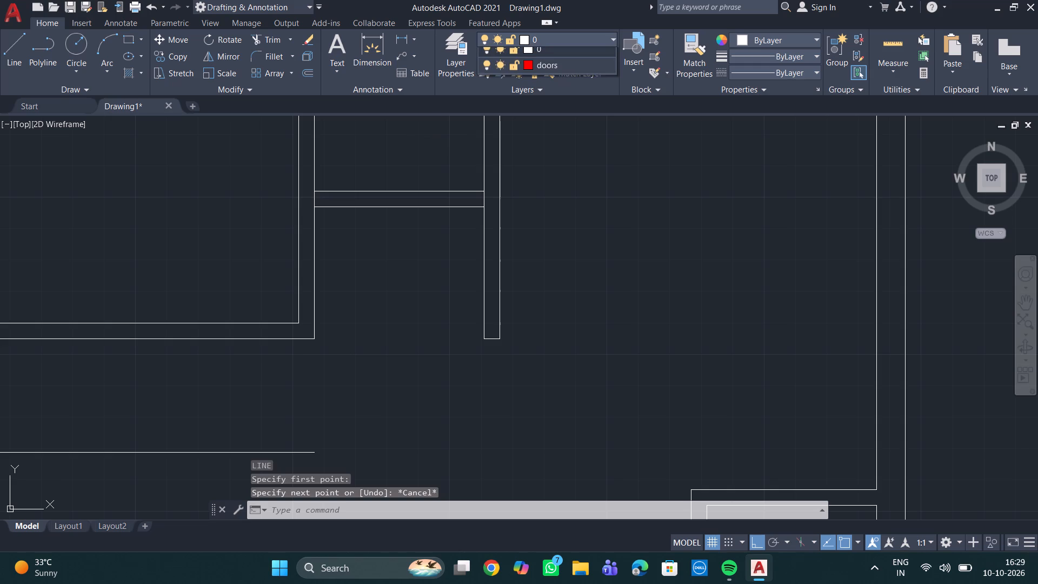
{"action": "left_click", "coordinate": [554, 75]}
Draw a line across the partition thickness at the upper-left room's inner lower-right corner.
{"action": "key", "text": "l"}
{"action": "key", "text": "Return"}
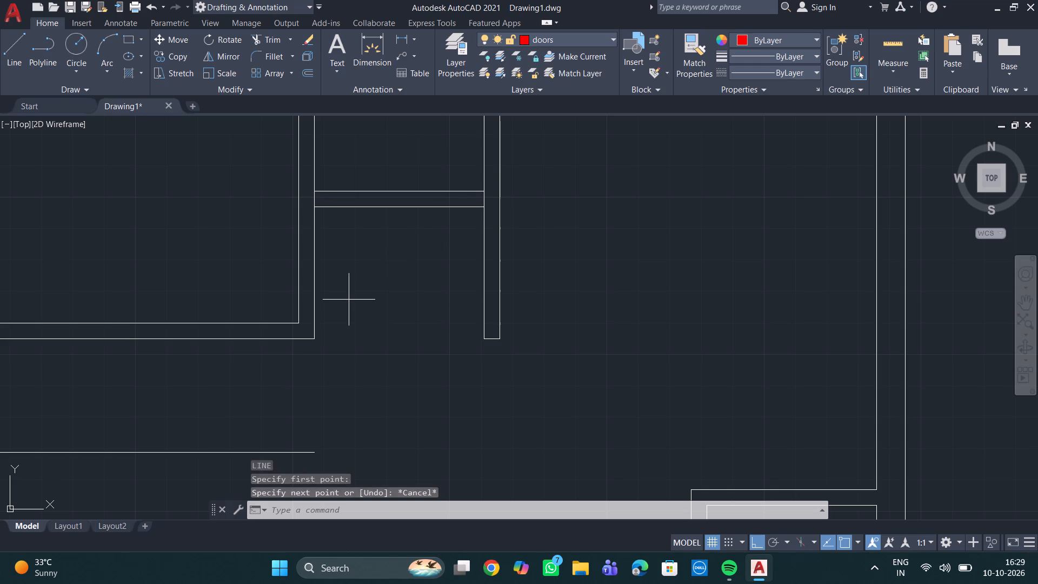
{"action": "left_click", "coordinate": [295, 323]}
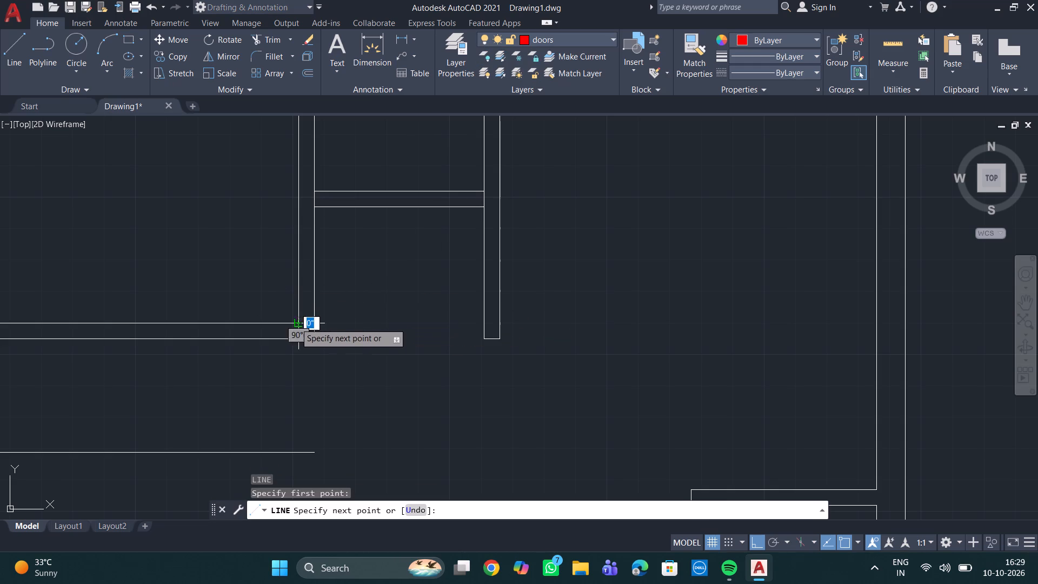
{"action": "left_click", "coordinate": [301, 340]}
{"action": "key", "text": "Escape"}
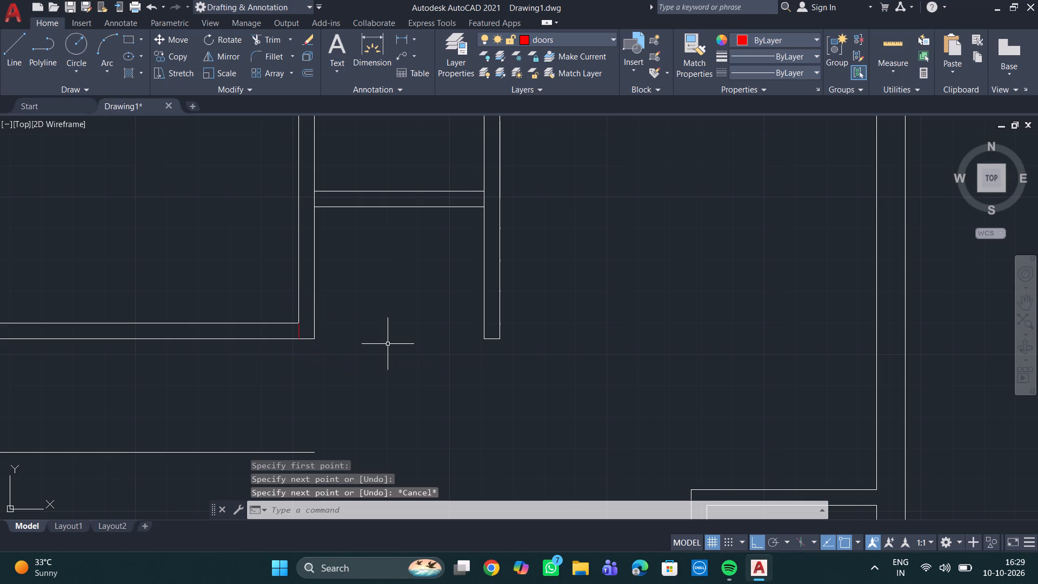
Offset the red line across the partition 2" to the left, away from the room's corner.
{"action": "key", "text": "o"}
{"action": "key", "text": "Return"}
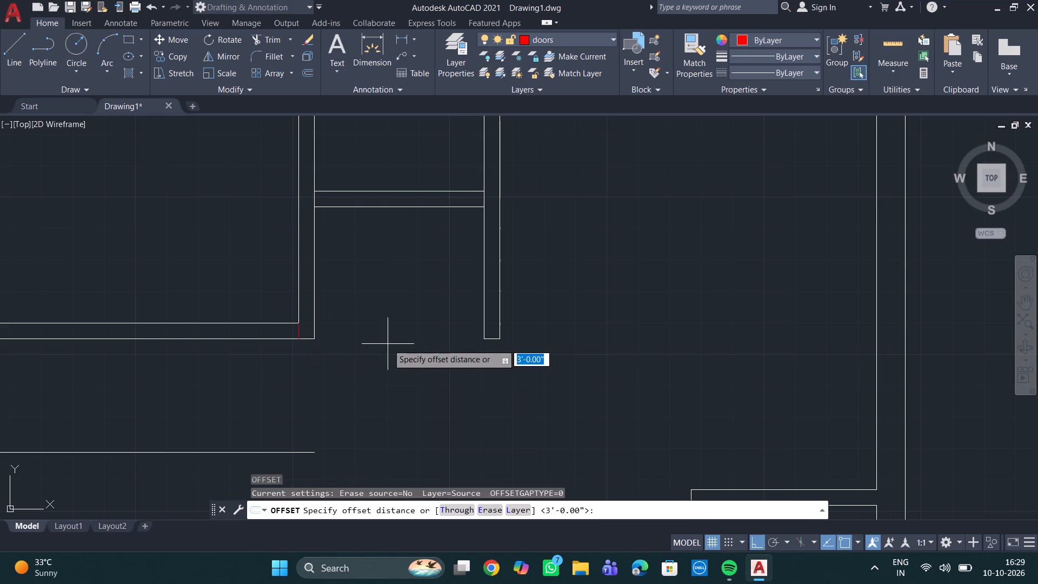
{"action": "scroll", "coordinate": [274, 314], "scroll_direction": "up", "scroll_amount": 3}
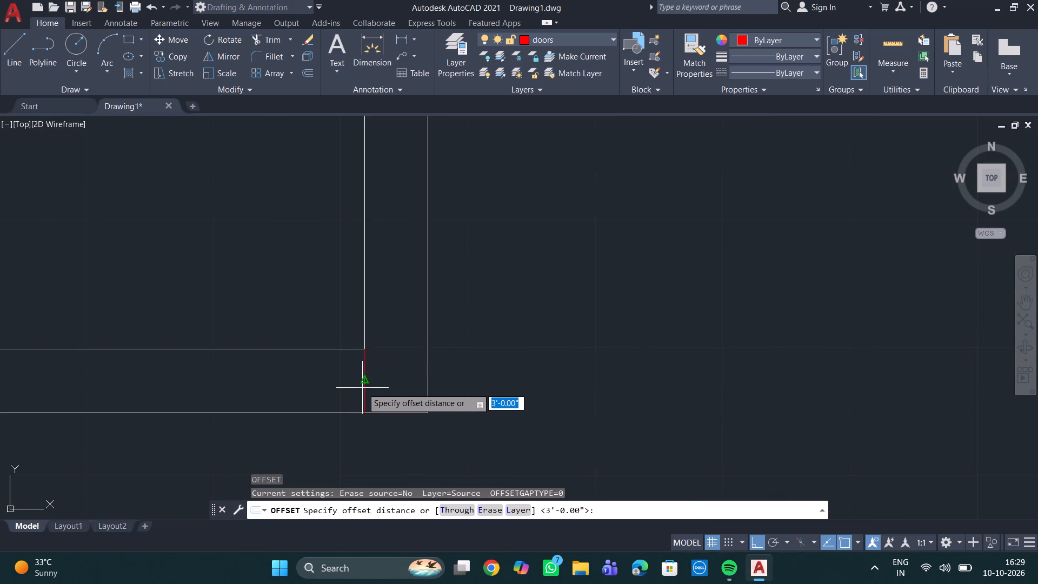
{"action": "type", "text": "2\""}
{"action": "key", "text": "Return"}
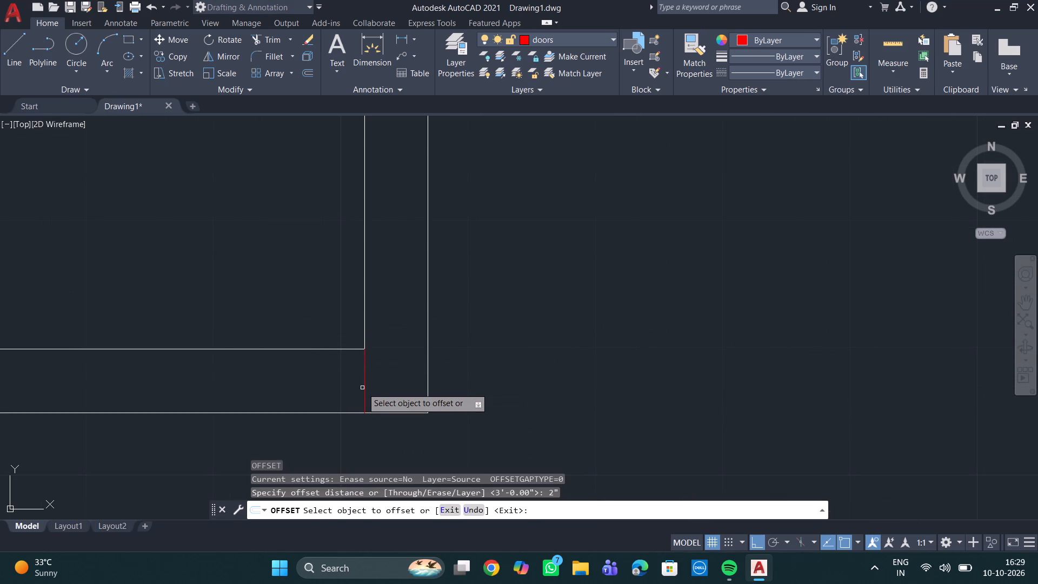
{"action": "left_click", "coordinate": [363, 386]}
{"action": "left_click", "coordinate": [299, 406]}
Offset the second red line 3' further left along the partition to mark the door opening's width.
{"action": "scroll", "coordinate": [317, 403], "scroll_direction": "down", "scroll_amount": 4}
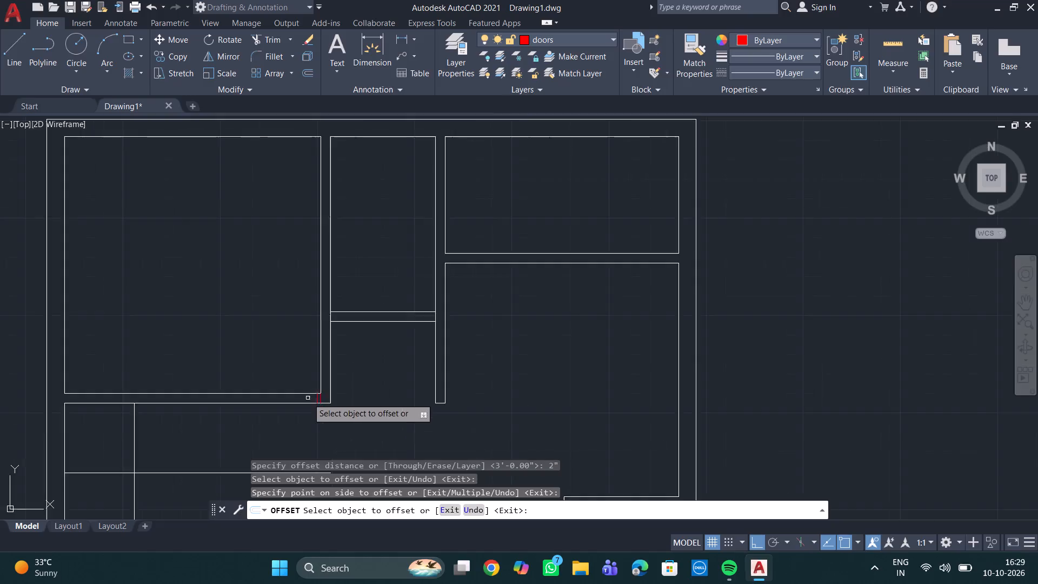
{"action": "scroll", "coordinate": [305, 415], "scroll_direction": "up", "scroll_amount": 2}
{"action": "left_click", "coordinate": [332, 370]}
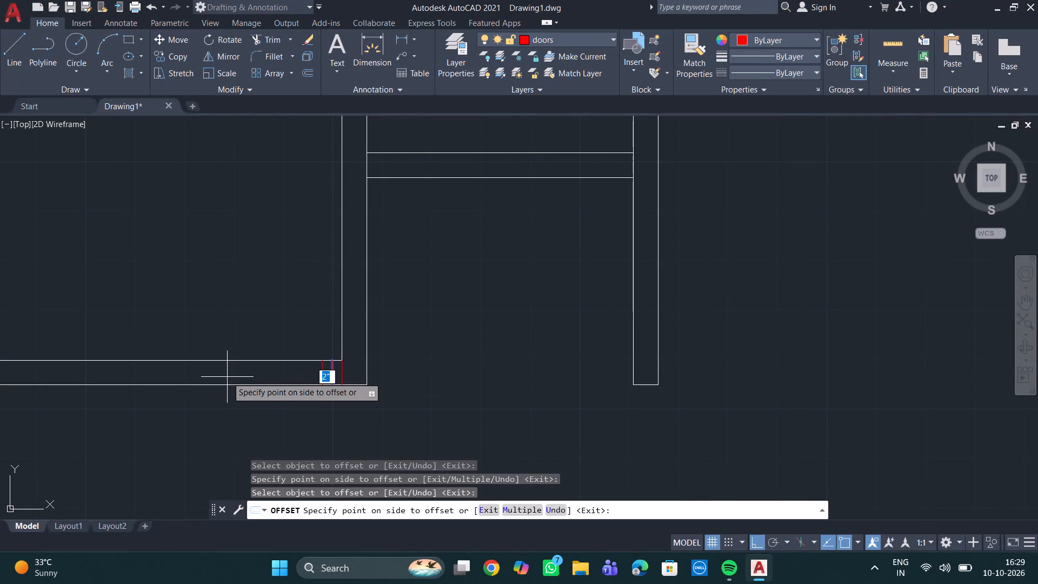
{"action": "key", "text": "BackSpace"}
{"action": "type", "text": "3'"}
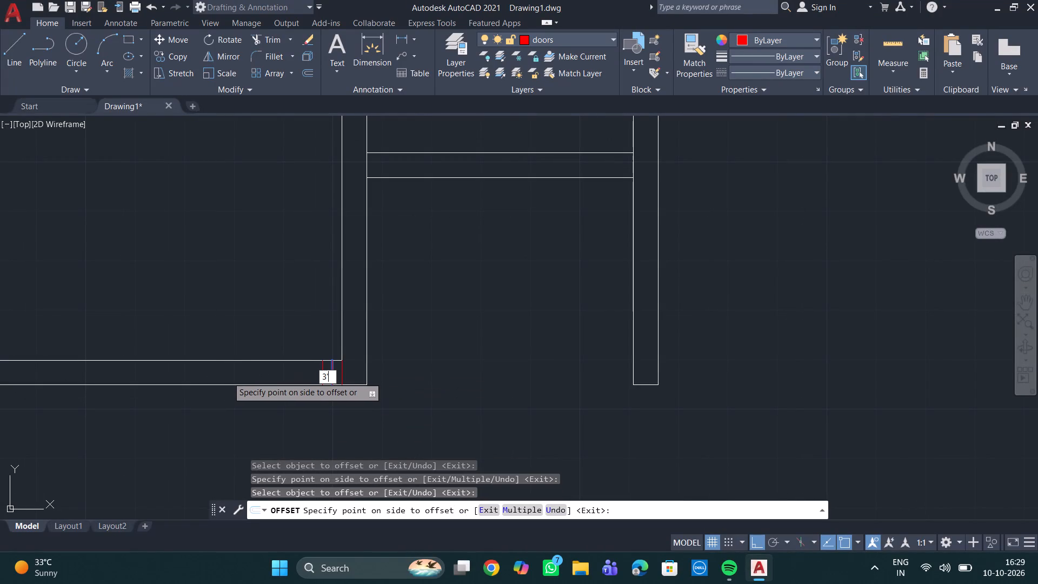
{"action": "key", "text": "Return"}
{"action": "scroll", "coordinate": [195, 319], "scroll_direction": "down", "scroll_amount": 3}
{"action": "middle_click_drag", "start_coordinate": [205, 303], "coordinate": [335, 323]}
{"action": "scroll", "coordinate": [383, 399], "scroll_direction": "up", "scroll_amount": 2}
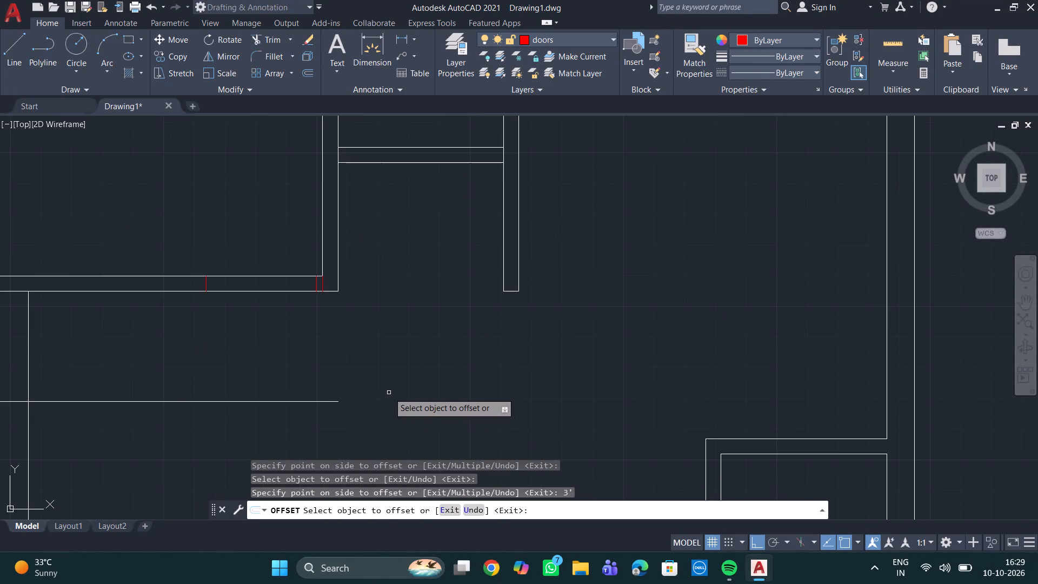
{"action": "key", "text": "Escape"}
{"action": "key", "text": "Escape"}
{"action": "key", "text": "Escape"}
{"action": "key", "text": "Escape"}
{"action": "key", "text": "Escape"}
{"action": "key", "text": "Escape"}
{"action": "key", "text": "Escape"}
{"action": "left_click", "coordinate": [389, 393]}
{"action": "key", "text": "Escape"}
{"action": "left_click", "coordinate": [389, 393]}
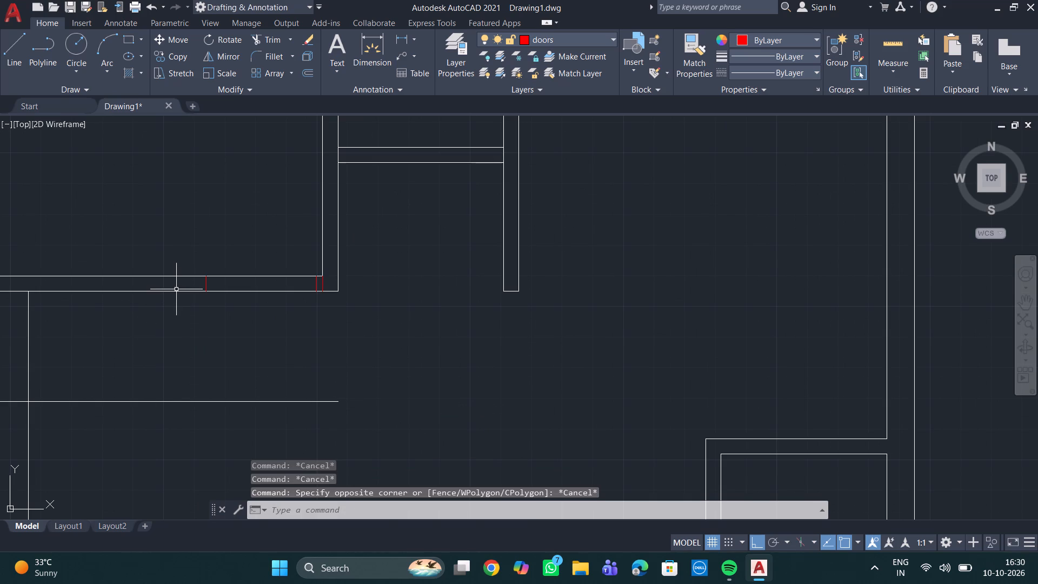
Make layer 0 the current layer.
{"action": "key", "text": "l"}
{"action": "key", "text": "Return"}
{"action": "scroll", "coordinate": [144, 323], "scroll_direction": "down", "scroll_amount": 2}
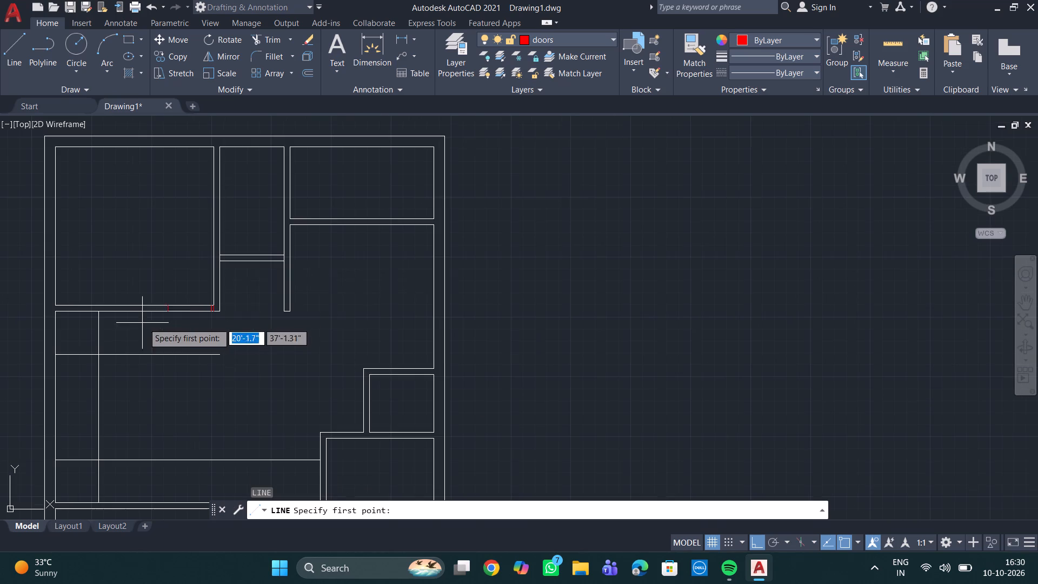
{"action": "left_click", "coordinate": [539, 36]}
{"action": "left_click", "coordinate": [528, 50]}
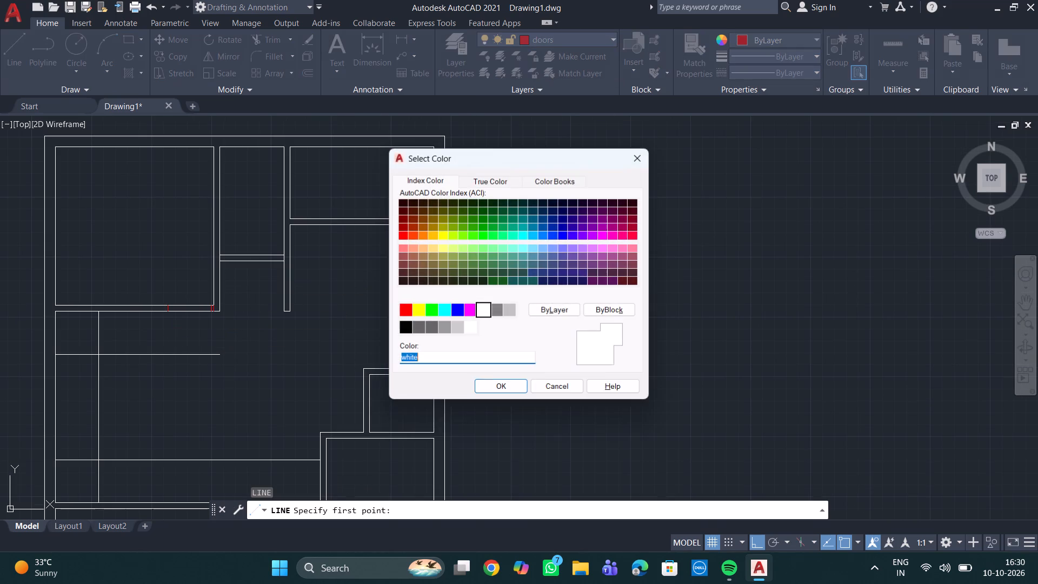
{"action": "left_click", "coordinate": [638, 160]}
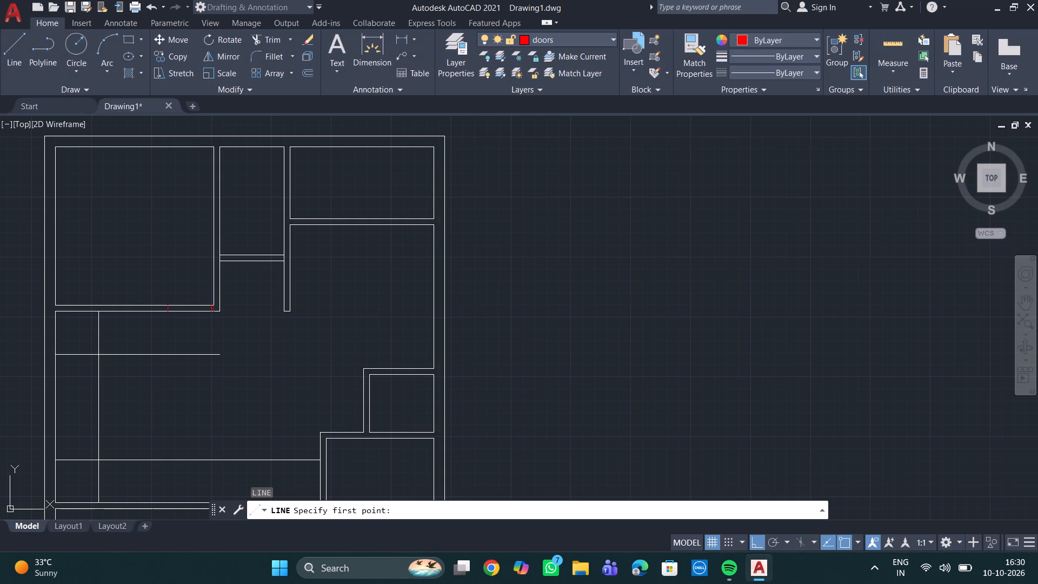
{"action": "left_click", "coordinate": [593, 41]}
{"action": "left_click", "coordinate": [563, 53]}
Draw a 13'-4" vertical line across the large middle space, from the upper partition line to the lower partition line.
{"action": "scroll", "coordinate": [237, 308], "scroll_direction": "down", "scroll_amount": 3}
{"action": "scroll", "coordinate": [198, 311], "scroll_direction": "up", "scroll_amount": 2}
{"action": "middle_click_drag", "start_coordinate": [202, 311], "coordinate": [227, 302]}
{"action": "scroll", "coordinate": [249, 329], "scroll_direction": "up", "scroll_amount": 2}
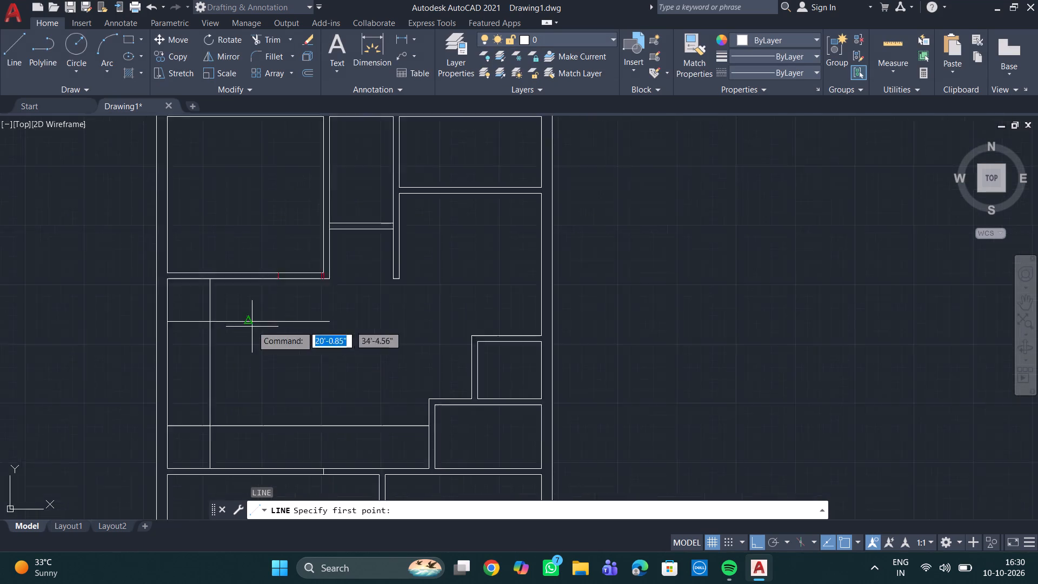
{"action": "scroll", "coordinate": [253, 324], "scroll_direction": "up", "scroll_amount": 1}
{"action": "middle_click_drag", "start_coordinate": [254, 321], "coordinate": [274, 255]}
{"action": "scroll", "coordinate": [290, 143], "scroll_direction": "down", "scroll_amount": 1}
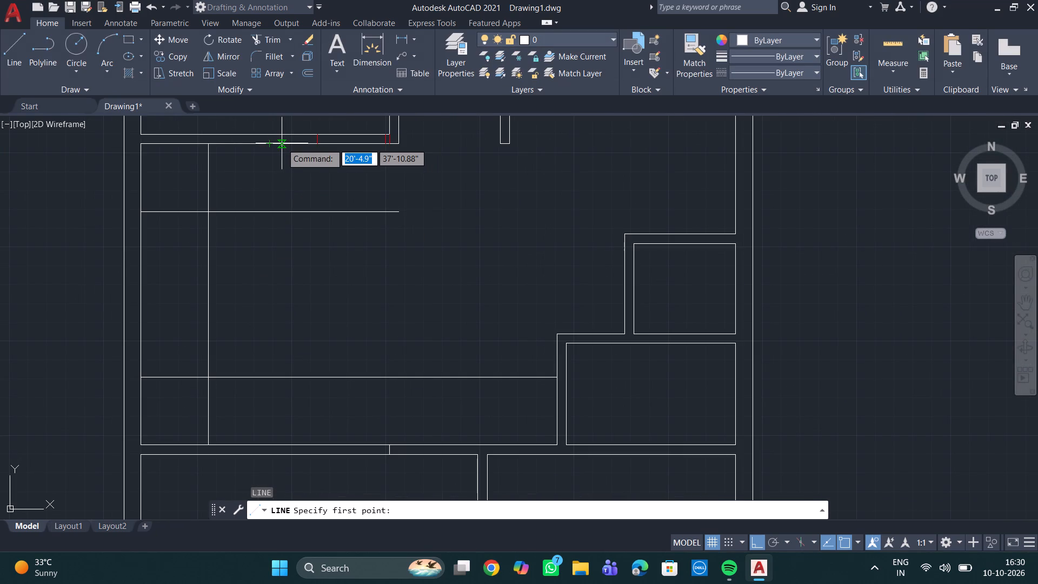
{"action": "scroll", "coordinate": [282, 143], "scroll_direction": "up", "scroll_amount": 1}
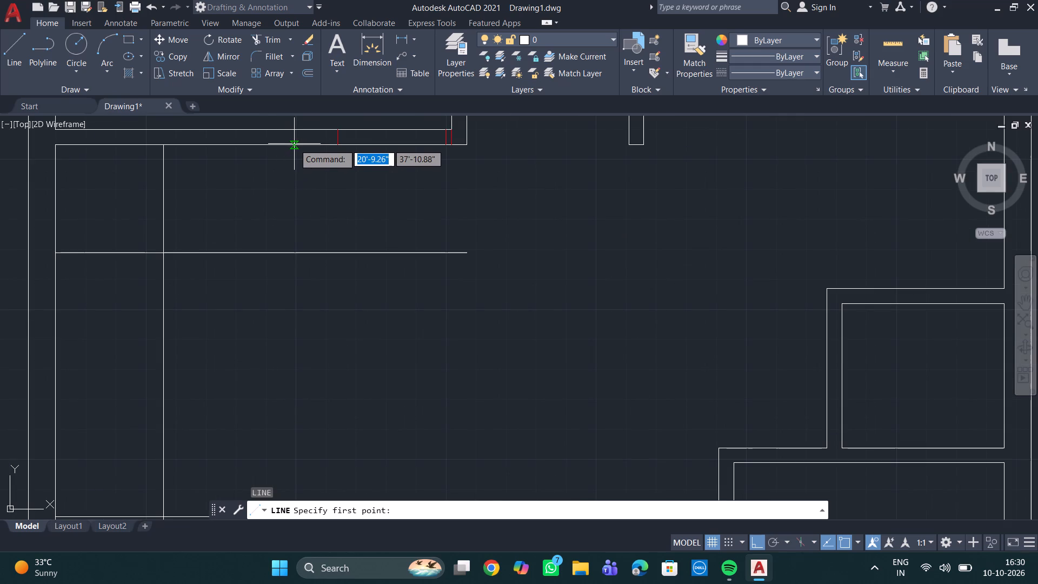
{"action": "left_click", "coordinate": [295, 145]}
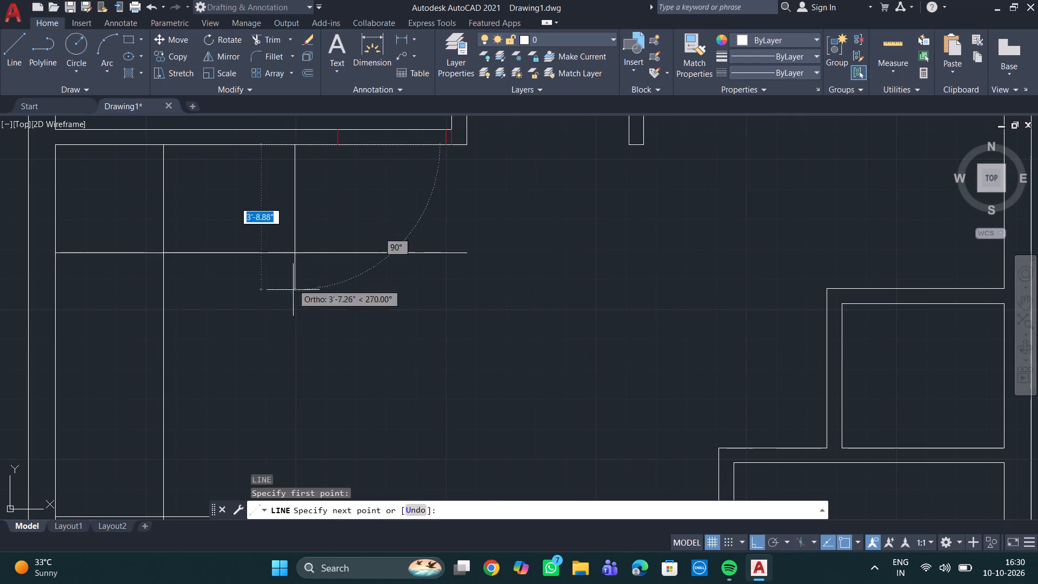
{"action": "scroll", "coordinate": [318, 356], "scroll_direction": "down", "scroll_amount": 1}
{"action": "middle_click_drag", "start_coordinate": [318, 355], "coordinate": [330, 312]}
{"action": "middle_click_drag", "start_coordinate": [323, 392], "coordinate": [337, 309]}
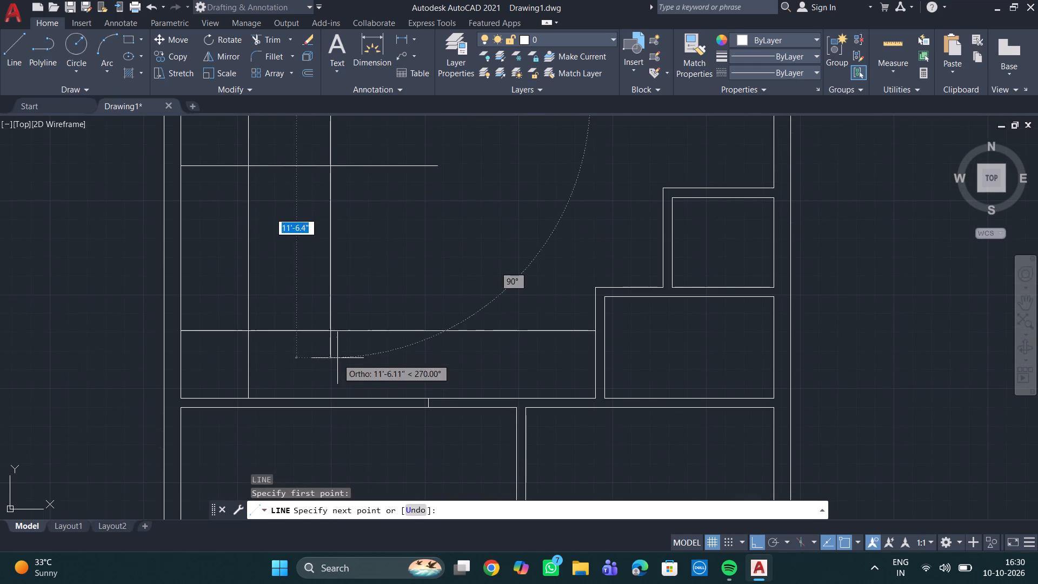
{"action": "left_click", "coordinate": [329, 396]}
{"action": "key", "text": "Escape"}
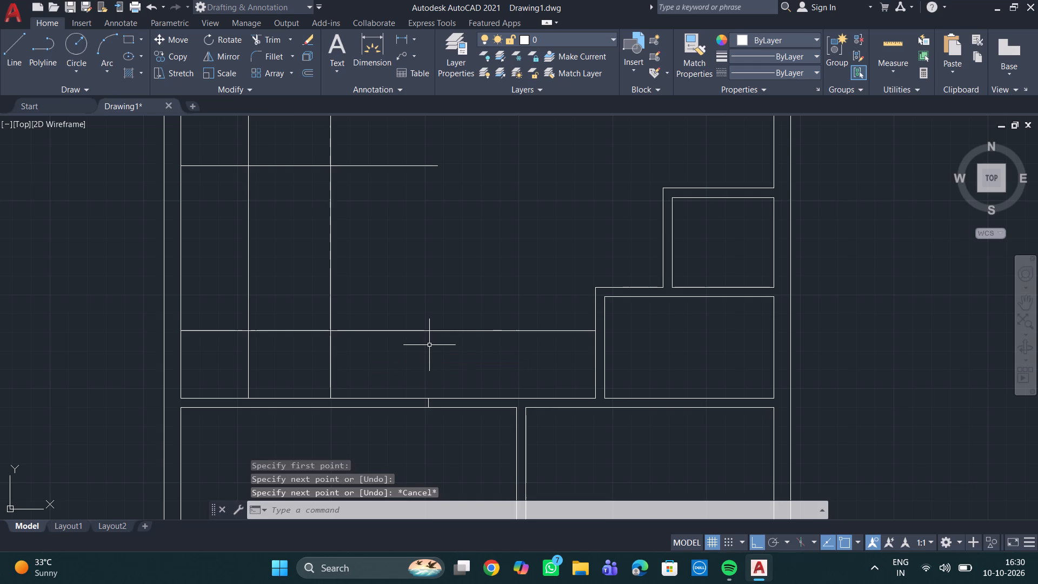
Trim the two horizontal offset lines right of the new vertical line, and trim the vertical's ends beyond them.
{"action": "scroll", "coordinate": [364, 264], "scroll_direction": "down", "scroll_amount": 1}
{"action": "middle_click_drag", "start_coordinate": [357, 271], "coordinate": [397, 281]}
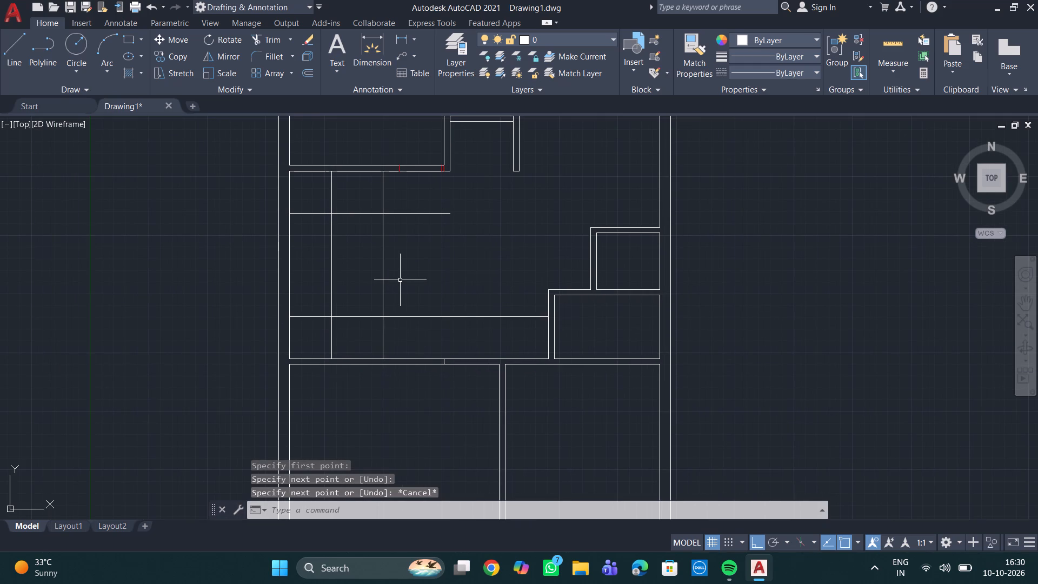
{"action": "type", "text": "tr"}
{"action": "key", "text": "Return"}
{"action": "key", "text": "Return"}
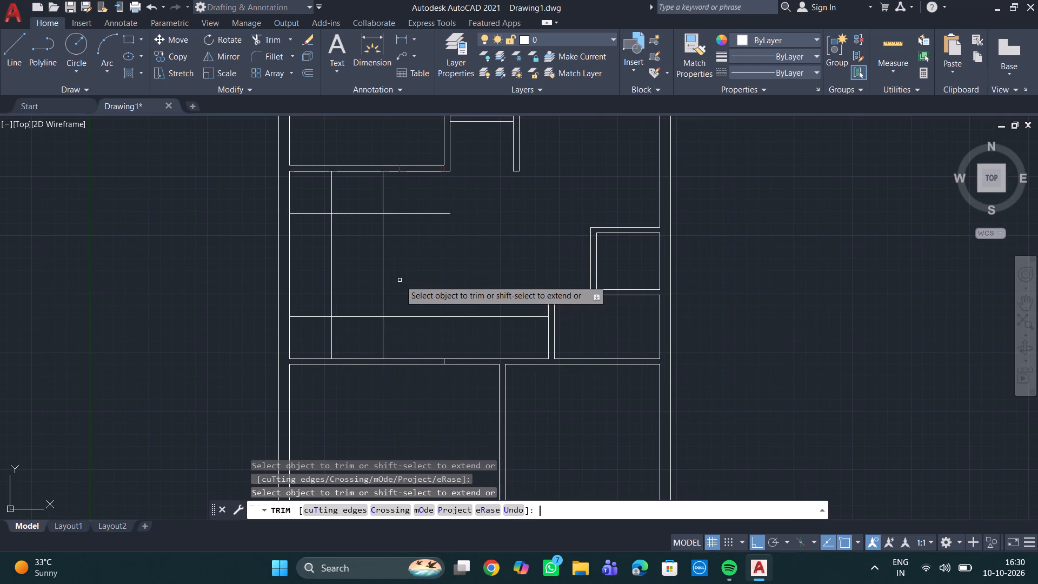
{"action": "left_click", "coordinate": [404, 213]}
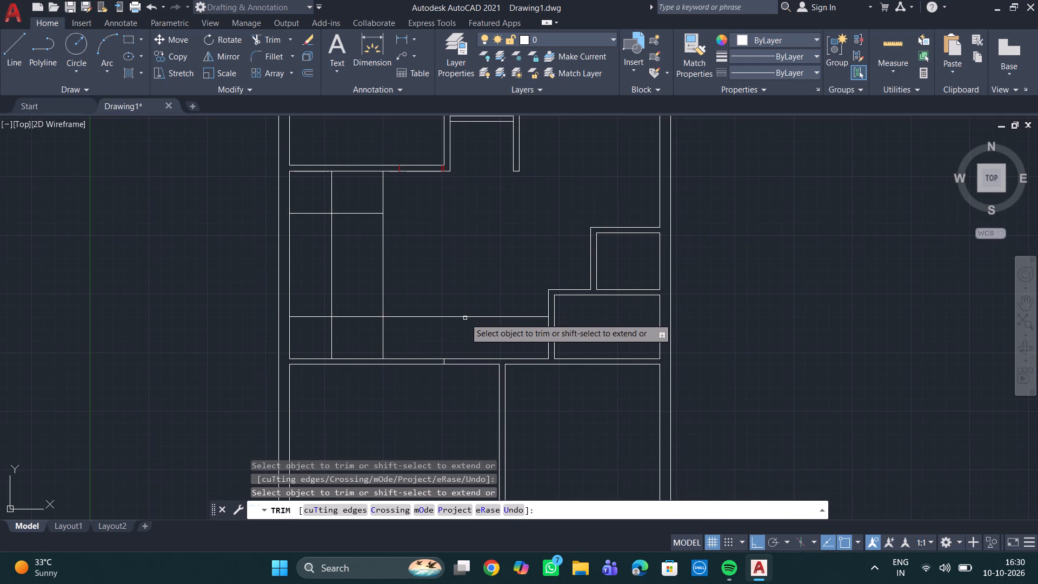
{"action": "left_click", "coordinate": [465, 316]}
{"action": "scroll", "coordinate": [367, 316], "scroll_direction": "up", "scroll_amount": 2}
{"action": "scroll", "coordinate": [456, 251], "scroll_direction": "down", "scroll_amount": 2}
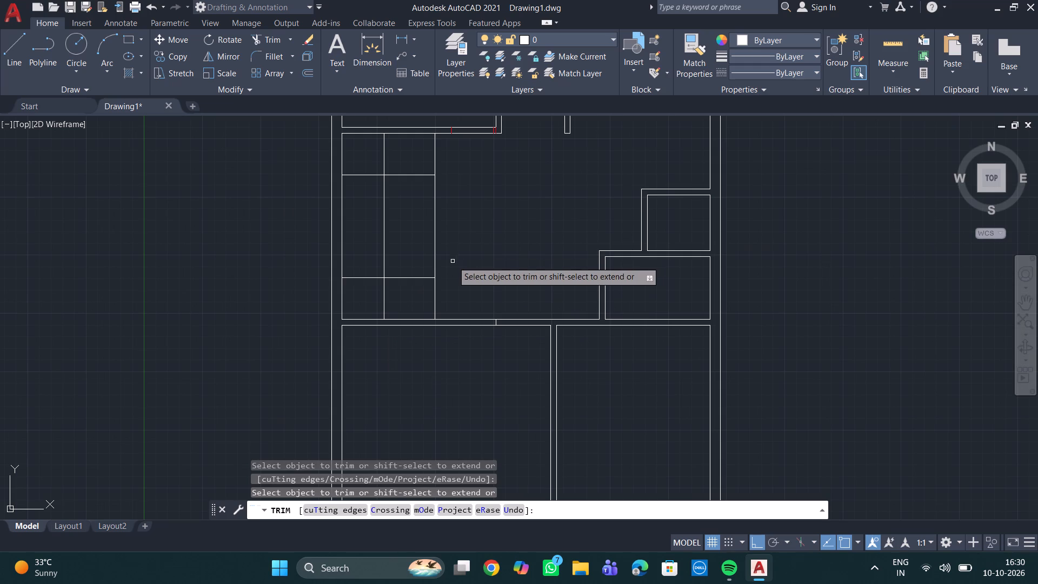
{"action": "left_click", "coordinate": [435, 302]}
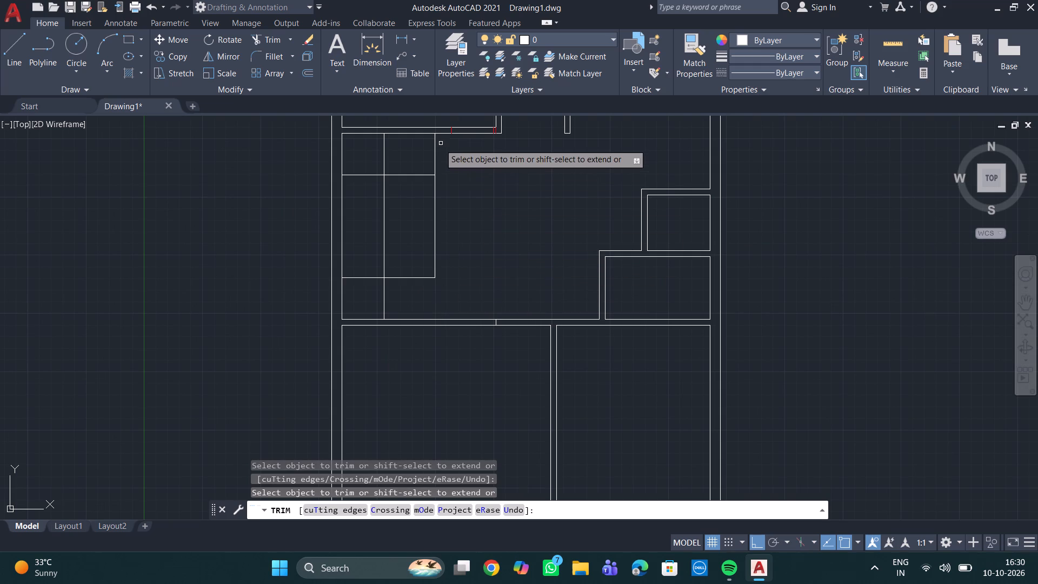
{"action": "left_click", "coordinate": [434, 154]}
{"action": "scroll", "coordinate": [464, 172], "scroll_direction": "down", "scroll_amount": 1}
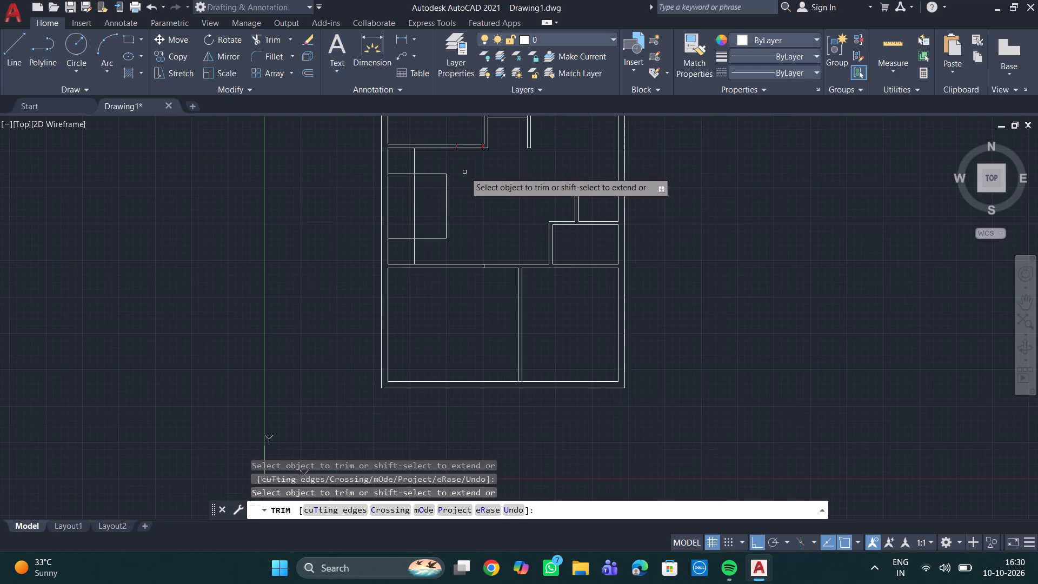
{"action": "middle_click_drag", "start_coordinate": [465, 175], "coordinate": [457, 246]}
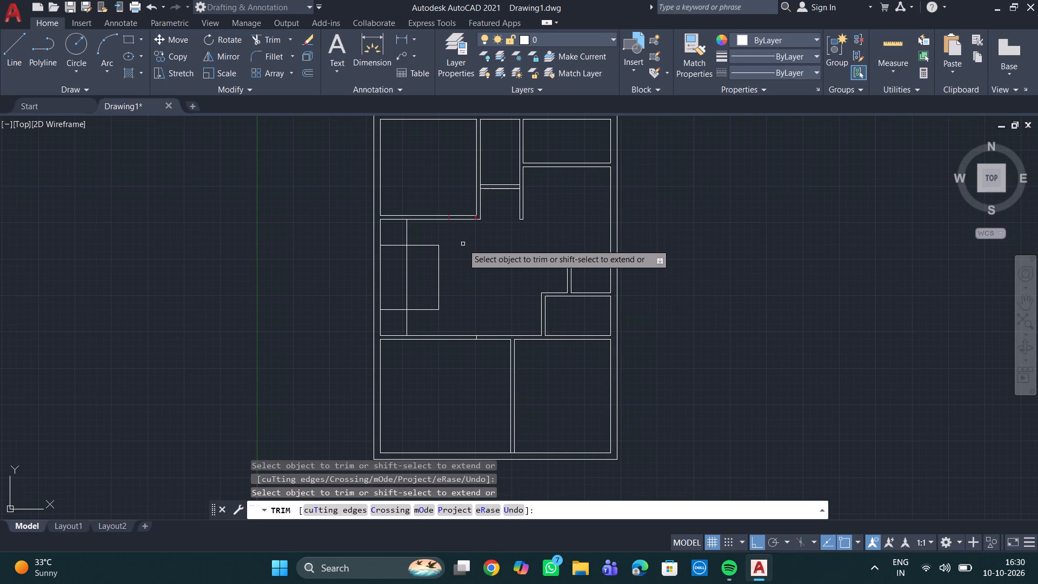
{"action": "scroll", "coordinate": [496, 238], "scroll_direction": "up", "scroll_amount": 2}
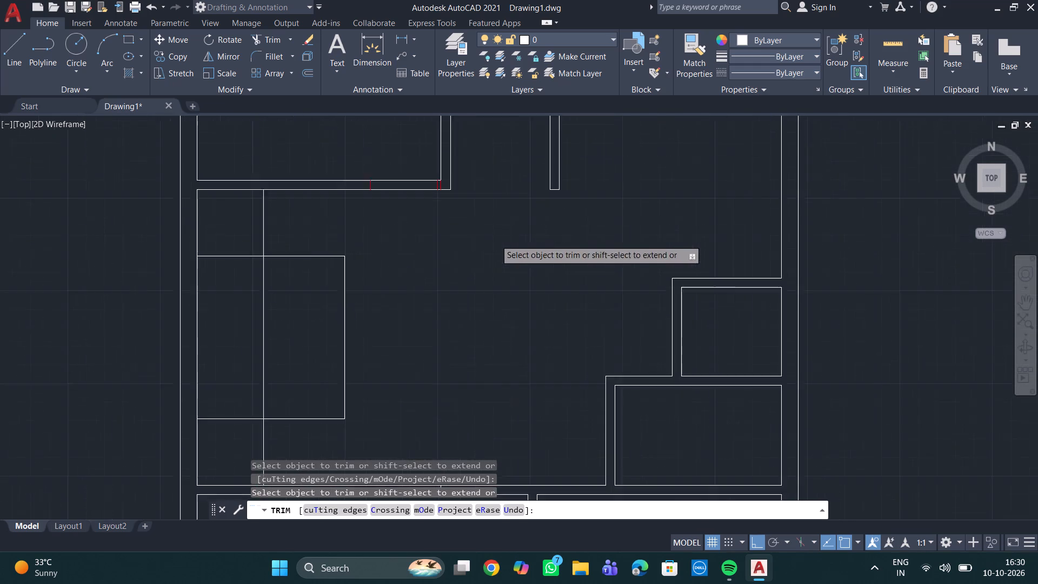
{"action": "scroll", "coordinate": [309, 235], "scroll_direction": "up", "scroll_amount": 1}
{"action": "scroll", "coordinate": [307, 236], "scroll_direction": "down", "scroll_amount": 1}
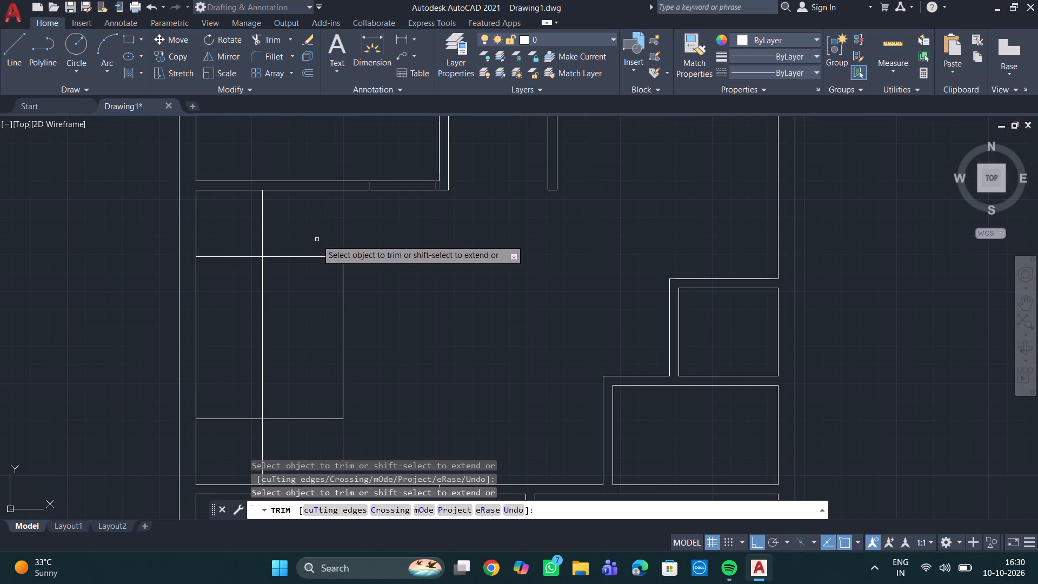
{"action": "key", "text": "Escape"}
{"action": "key", "text": "Escape"}
{"action": "key", "text": "Escape"}
{"action": "key", "text": "Escape"}
Offset the full-height vertical line in the middle space rightward four times at 11" spacing, using multiple offset.
{"action": "key", "text": "o"}
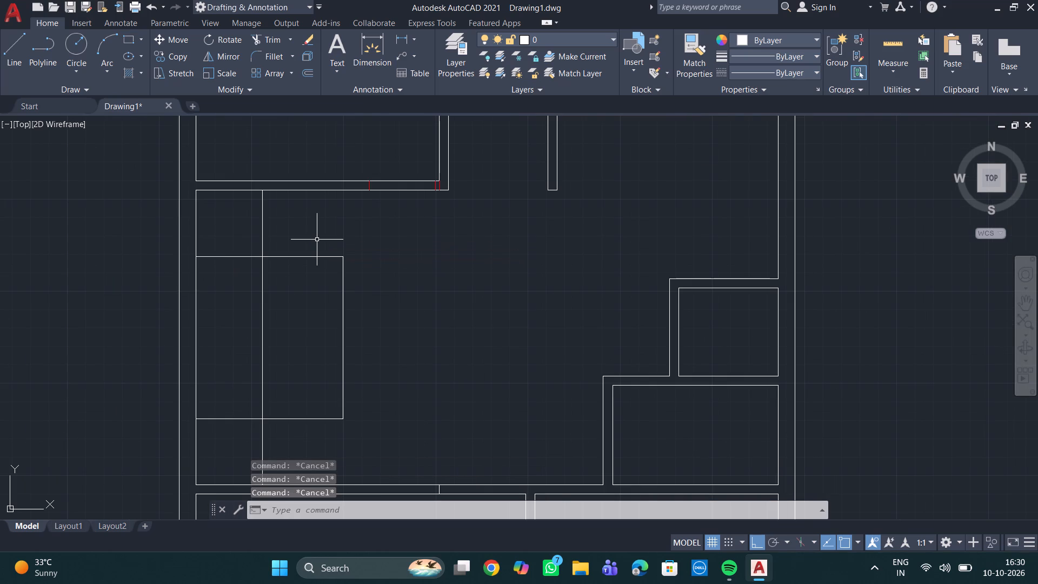
{"action": "key", "text": "Return"}
{"action": "scroll", "coordinate": [267, 224], "scroll_direction": "up", "scroll_amount": 2}
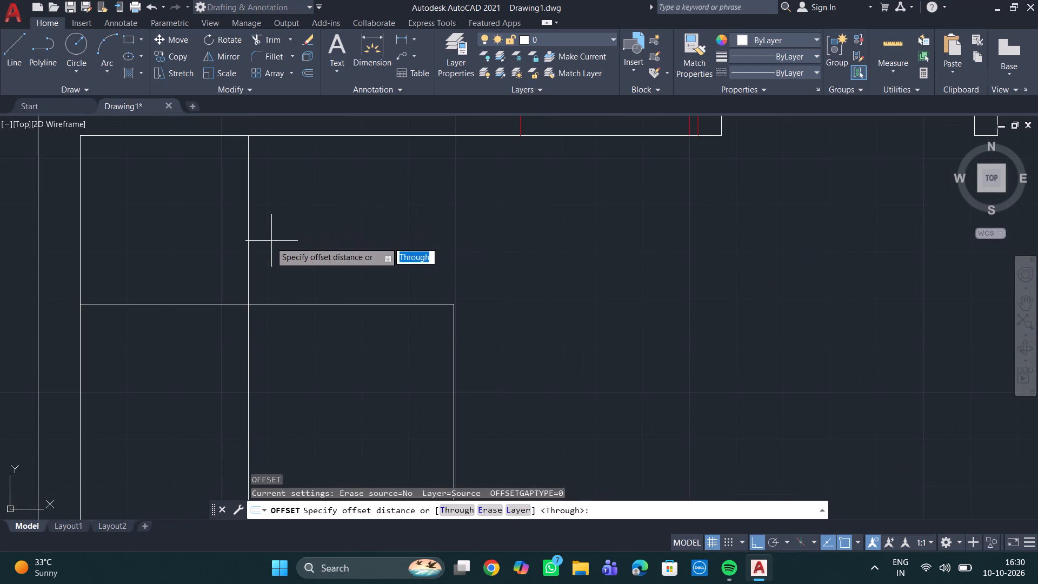
{"action": "type", "text": "11\""}
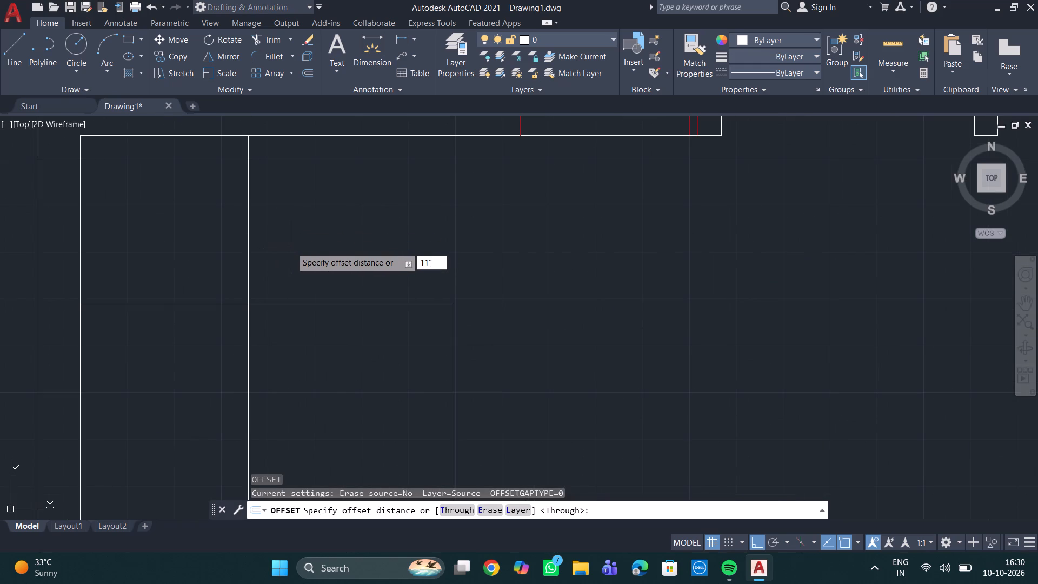
{"action": "key", "text": "Return"}
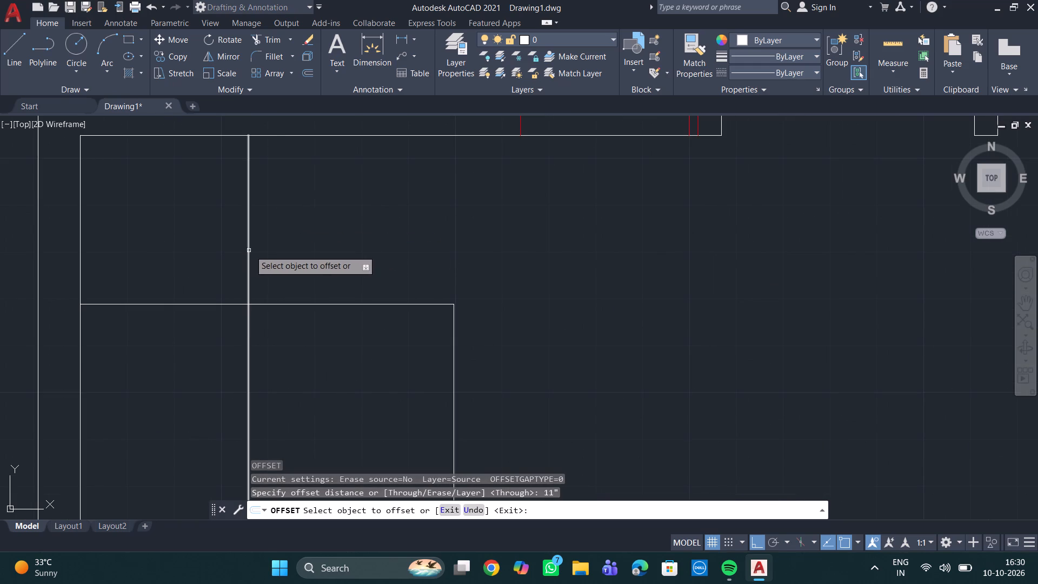
{"action": "left_click", "coordinate": [250, 250]}
{"action": "left_click", "coordinate": [309, 241]}
{"action": "left_click", "coordinate": [298, 244]}
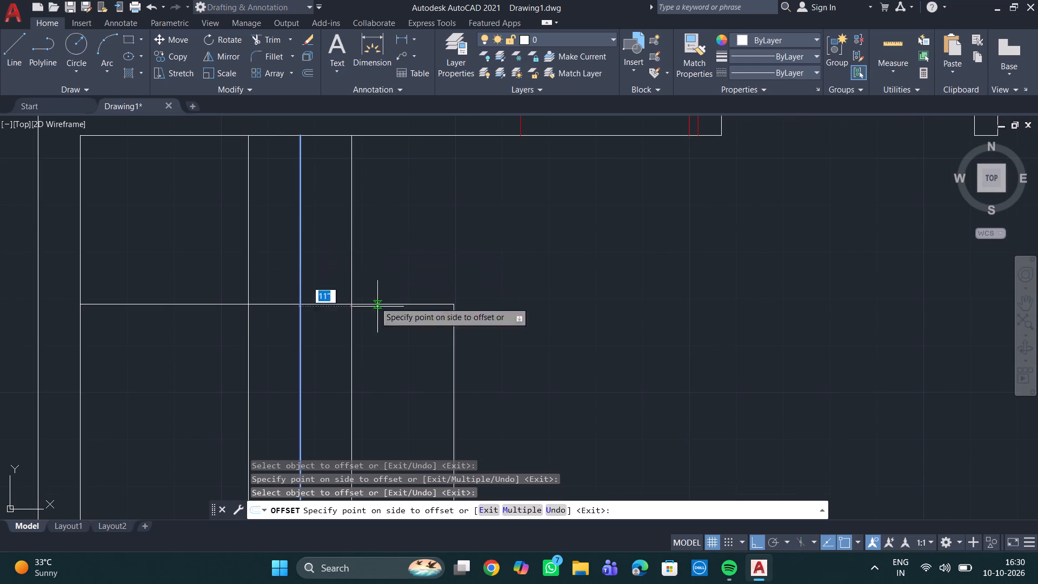
{"action": "left_click", "coordinate": [517, 507]}
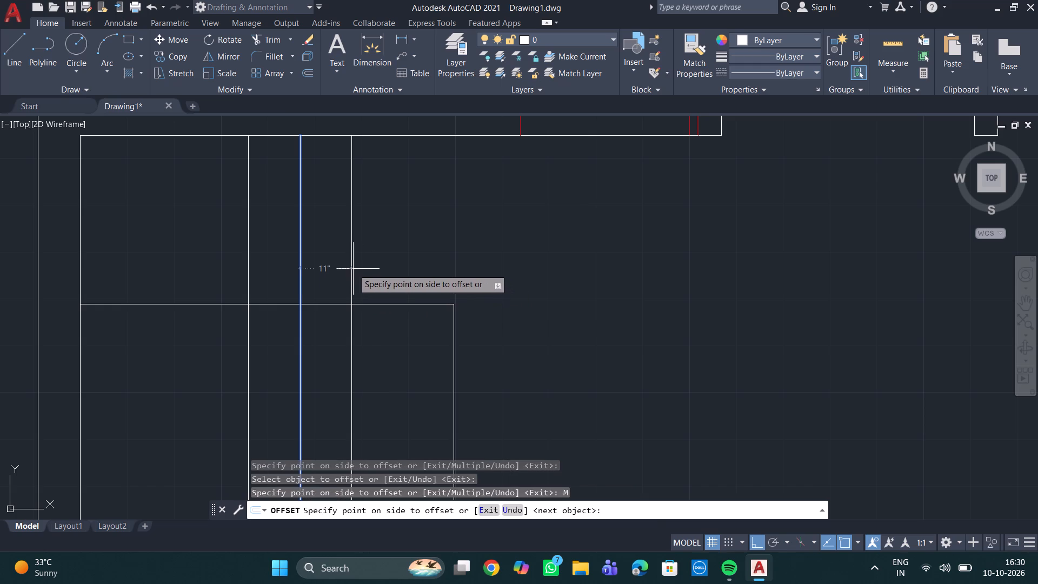
{"action": "left_click", "coordinate": [352, 267]}
{"action": "left_click", "coordinate": [407, 260]}
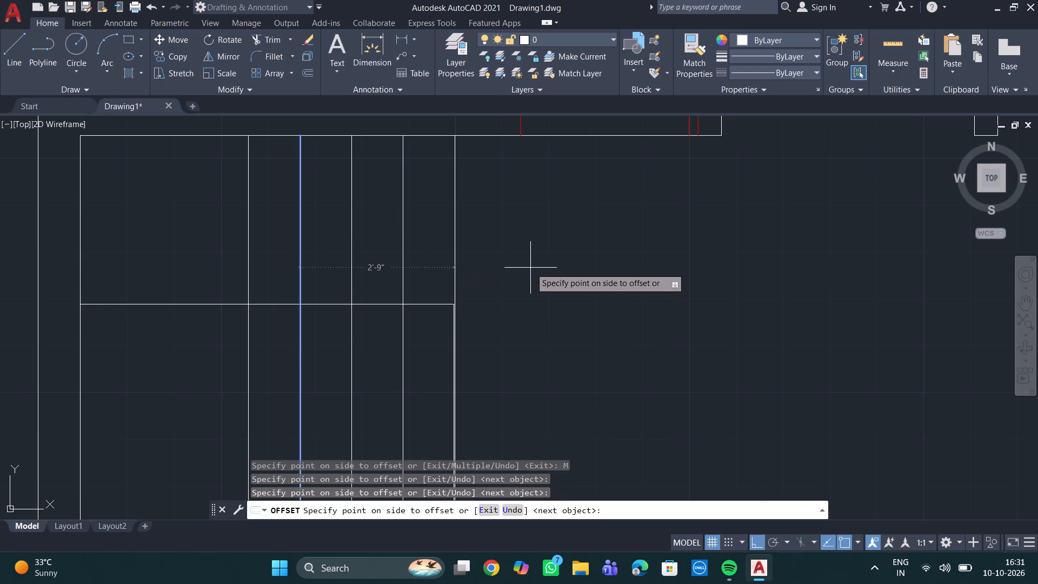
{"action": "scroll", "coordinate": [533, 267], "scroll_direction": "down", "scroll_amount": 2}
{"action": "middle_click", "coordinate": [535, 264]}
{"action": "scroll", "coordinate": [537, 263], "scroll_direction": "up", "scroll_amount": 3}
{"action": "middle_click_drag", "start_coordinate": [528, 287], "coordinate": [557, 276]}
{"action": "middle_click_drag", "start_coordinate": [558, 278], "coordinate": [532, 212]}
{"action": "scroll", "coordinate": [538, 223], "scroll_direction": "down", "scroll_amount": 1}
{"action": "scroll", "coordinate": [556, 289], "scroll_direction": "down", "scroll_amount": 2}
{"action": "middle_click_drag", "start_coordinate": [554, 282], "coordinate": [541, 220]}
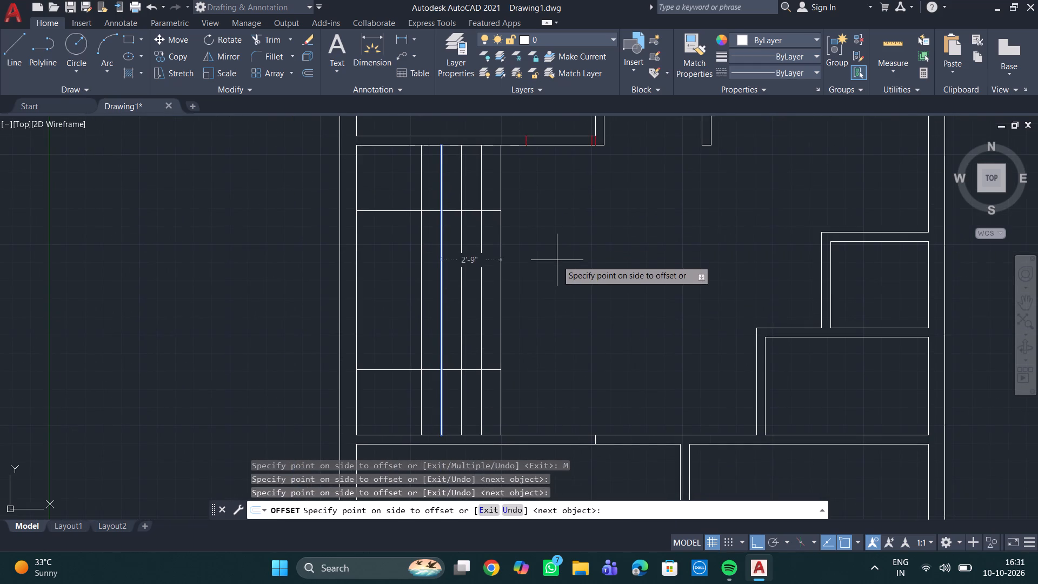
{"action": "left_click", "coordinate": [564, 261]}
{"action": "key", "text": "Escape"}
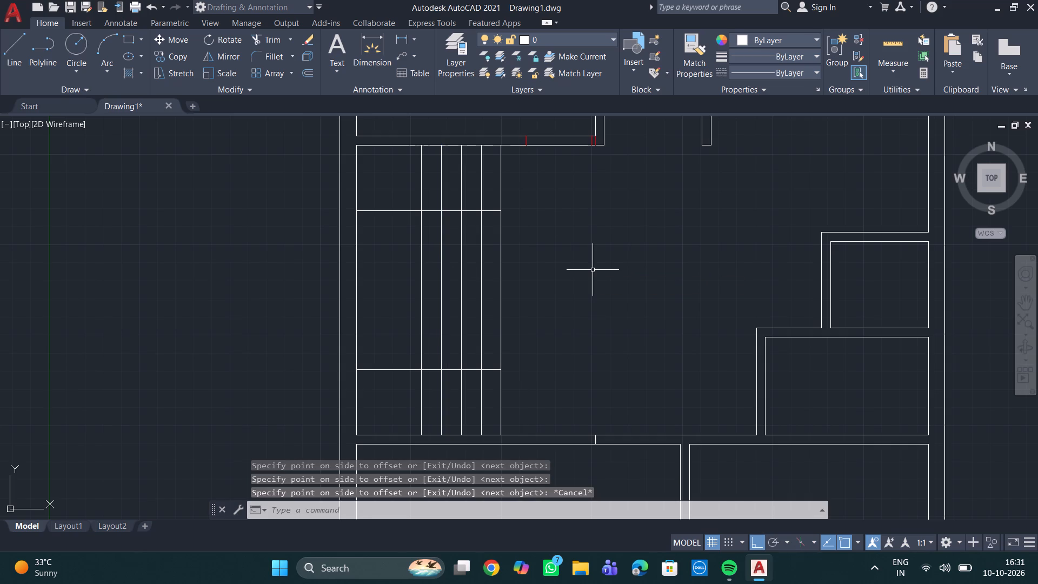
Extend the upper and lower horizontal lines to the rightmost of the 11"-spaced vertical lines.
{"action": "scroll", "coordinate": [460, 193], "scroll_direction": "up", "scroll_amount": 4}
{"action": "middle_click_drag", "start_coordinate": [682, 274], "coordinate": [529, 231]}
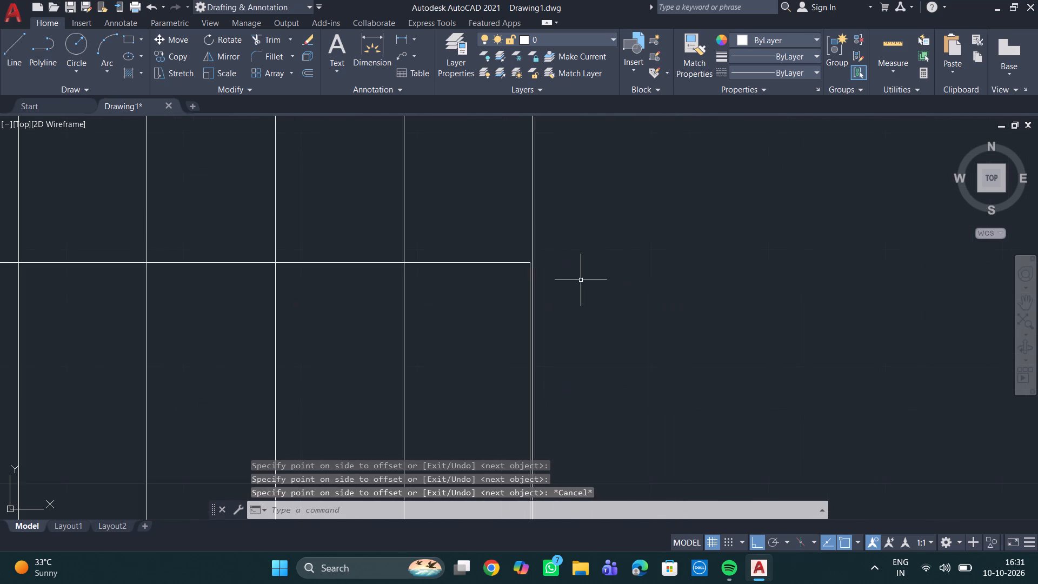
{"action": "scroll", "coordinate": [583, 281], "scroll_direction": "up", "scroll_amount": 2}
{"action": "key", "text": "Escape"}
{"action": "key", "text": "Escape"}
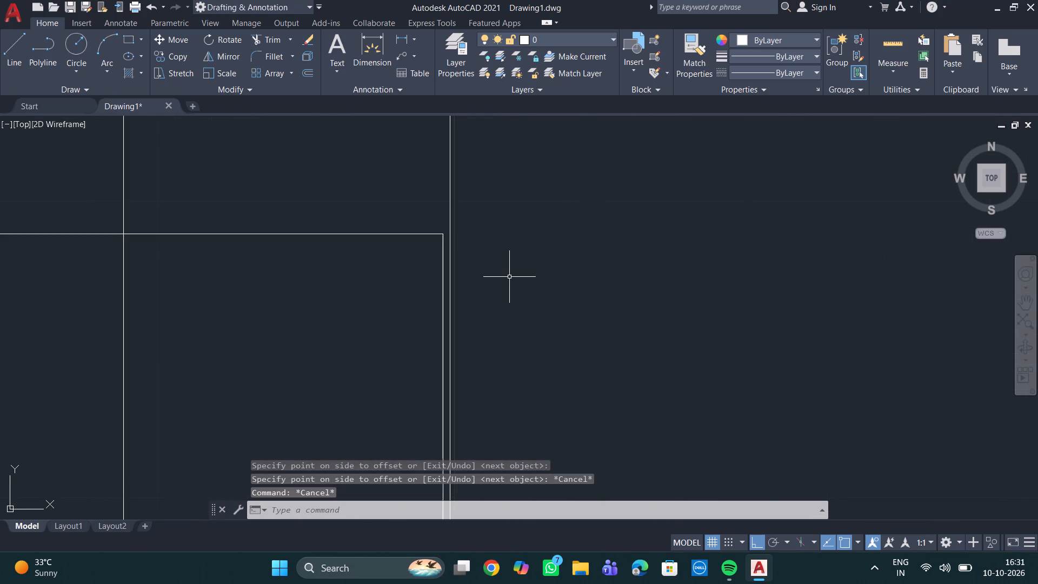
{"action": "key", "text": "Escape"}
{"action": "type", "text": "ex"}
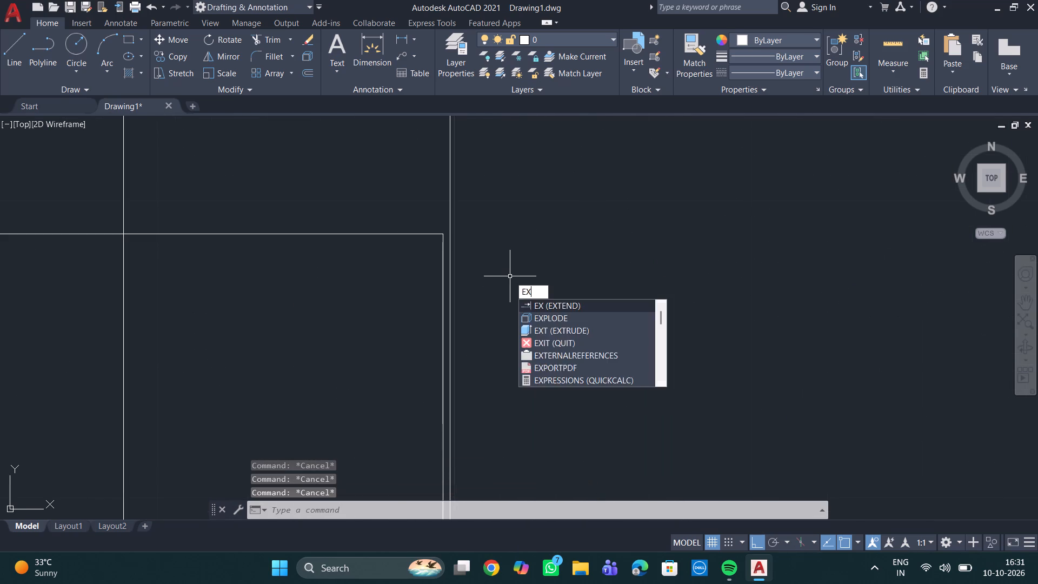
{"action": "key", "text": "Return"}
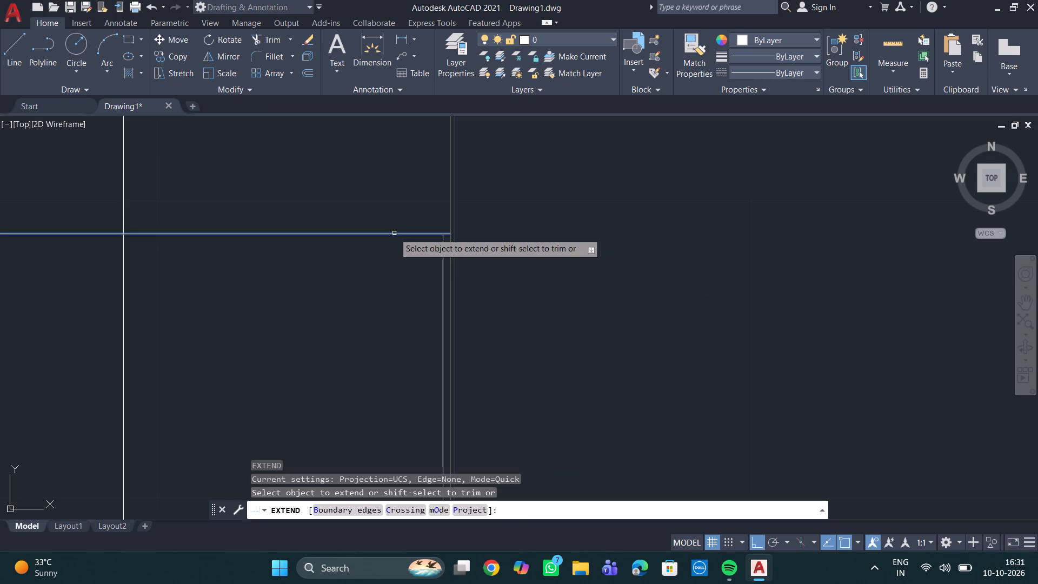
{"action": "left_click", "coordinate": [394, 233]}
{"action": "middle_click", "coordinate": [489, 355]}
{"action": "scroll", "coordinate": [488, 351], "scroll_direction": "down", "scroll_amount": 5}
{"action": "middle_click_drag", "start_coordinate": [485, 417], "coordinate": [480, 293]}
{"action": "middle_click_drag", "start_coordinate": [468, 373], "coordinate": [468, 369]}
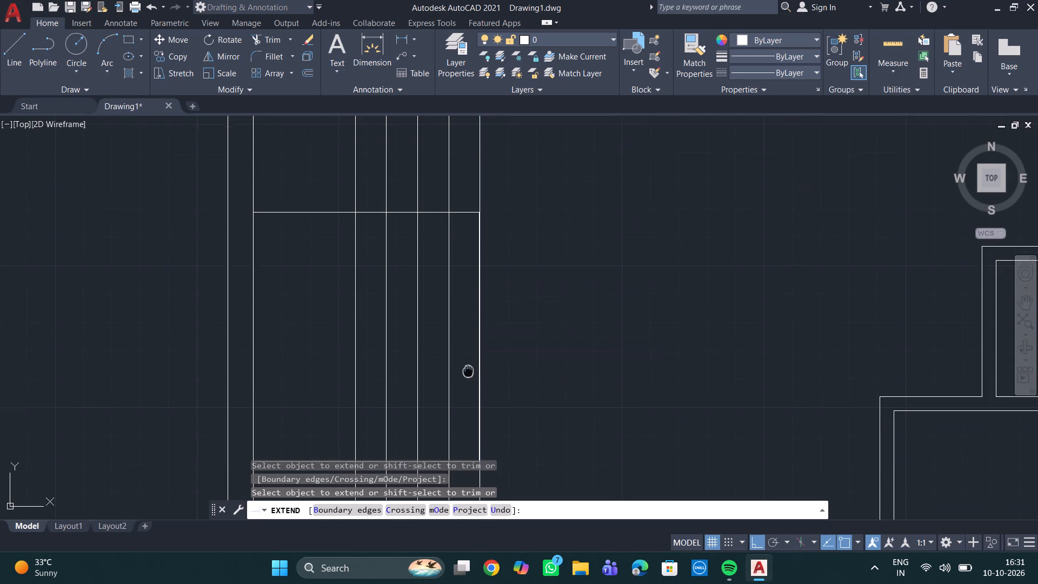
{"action": "middle_click_drag", "start_coordinate": [468, 369], "coordinate": [449, 233]}
{"action": "scroll", "coordinate": [441, 341], "scroll_direction": "up", "scroll_amount": 4}
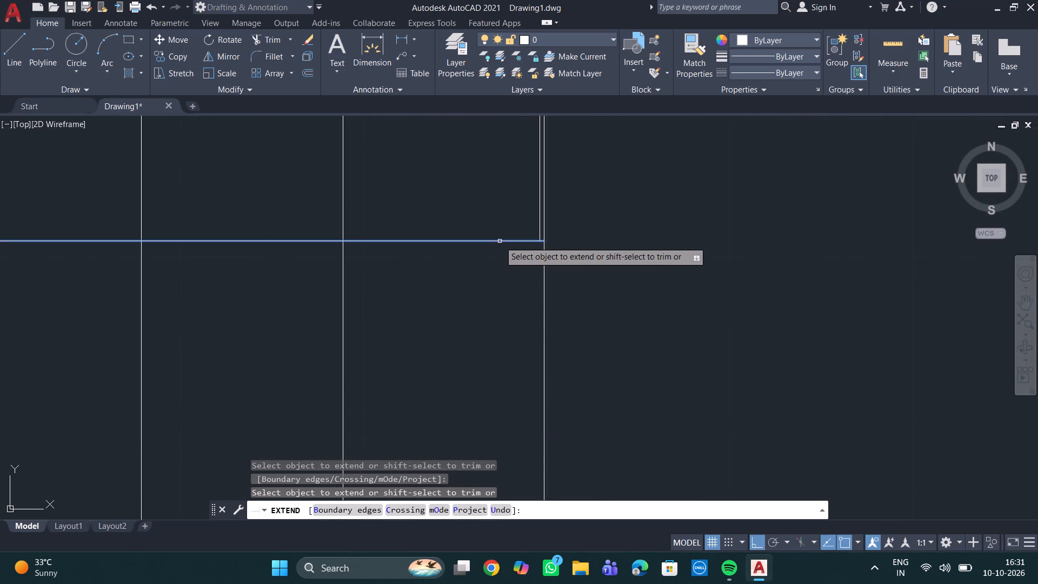
{"action": "left_click", "coordinate": [500, 241]}
{"action": "key", "text": "Escape"}
Trim away the old vertical line just inside the rightmost offset line, between the two horizontal lines.
{"action": "type", "text": "tr"}
{"action": "key", "text": "Return"}
{"action": "key", "text": "Return"}
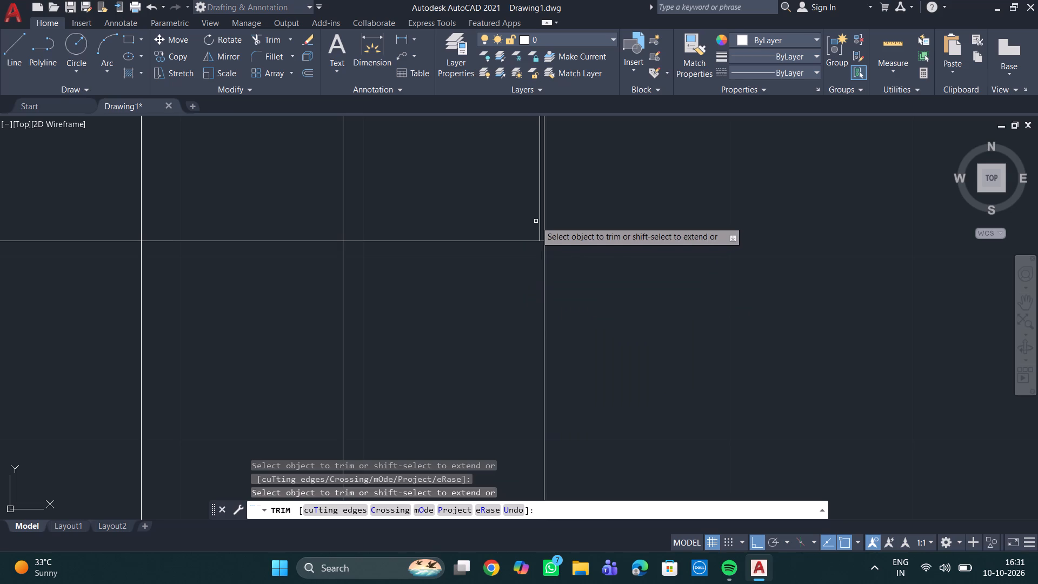
{"action": "left_click", "coordinate": [538, 220]}
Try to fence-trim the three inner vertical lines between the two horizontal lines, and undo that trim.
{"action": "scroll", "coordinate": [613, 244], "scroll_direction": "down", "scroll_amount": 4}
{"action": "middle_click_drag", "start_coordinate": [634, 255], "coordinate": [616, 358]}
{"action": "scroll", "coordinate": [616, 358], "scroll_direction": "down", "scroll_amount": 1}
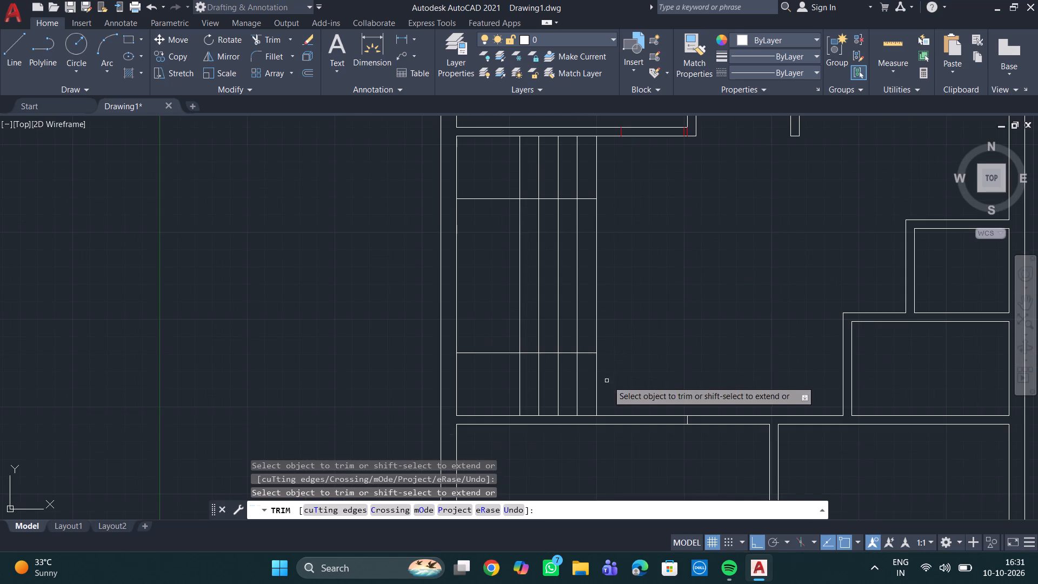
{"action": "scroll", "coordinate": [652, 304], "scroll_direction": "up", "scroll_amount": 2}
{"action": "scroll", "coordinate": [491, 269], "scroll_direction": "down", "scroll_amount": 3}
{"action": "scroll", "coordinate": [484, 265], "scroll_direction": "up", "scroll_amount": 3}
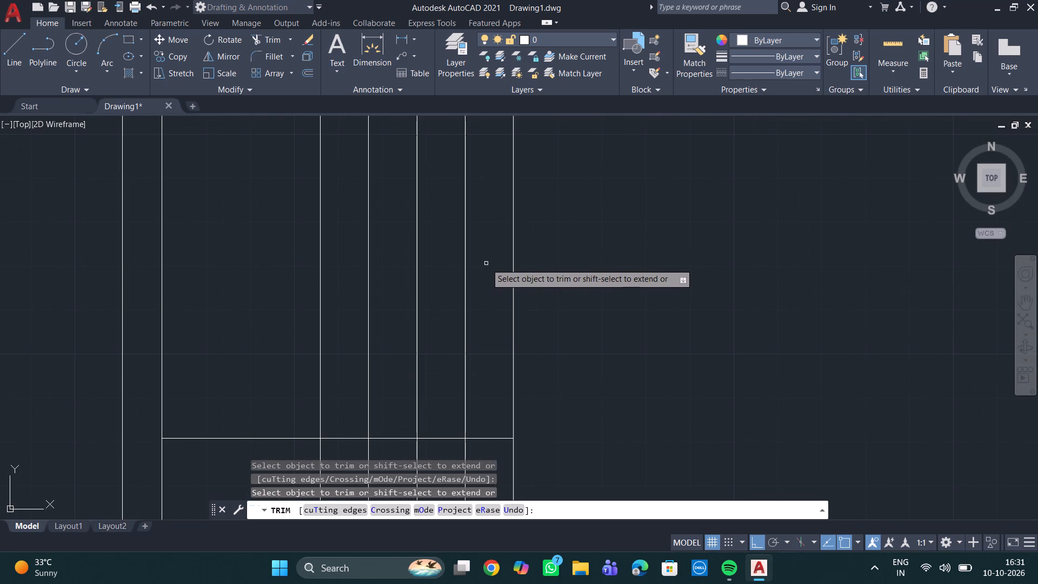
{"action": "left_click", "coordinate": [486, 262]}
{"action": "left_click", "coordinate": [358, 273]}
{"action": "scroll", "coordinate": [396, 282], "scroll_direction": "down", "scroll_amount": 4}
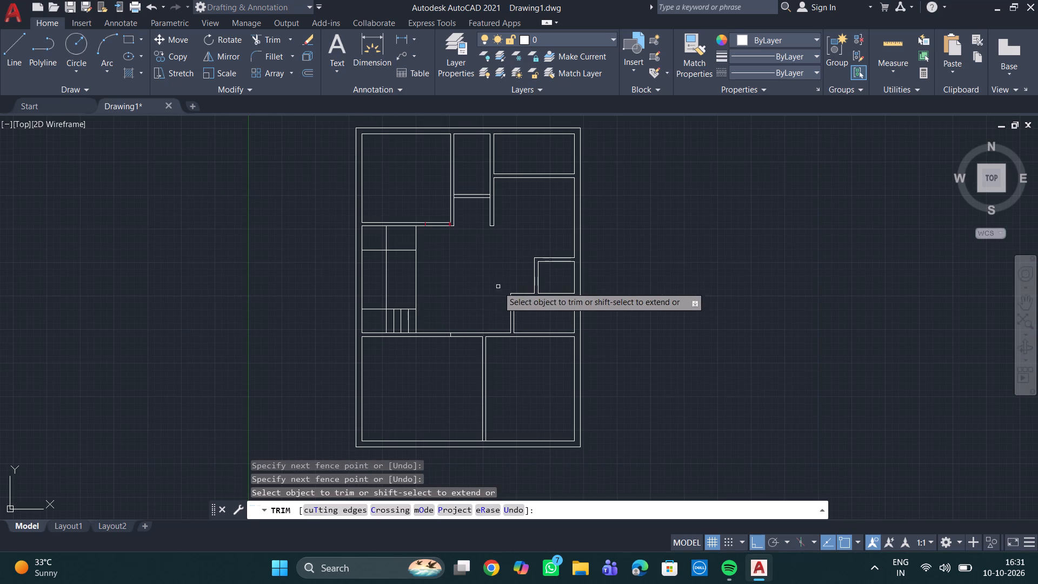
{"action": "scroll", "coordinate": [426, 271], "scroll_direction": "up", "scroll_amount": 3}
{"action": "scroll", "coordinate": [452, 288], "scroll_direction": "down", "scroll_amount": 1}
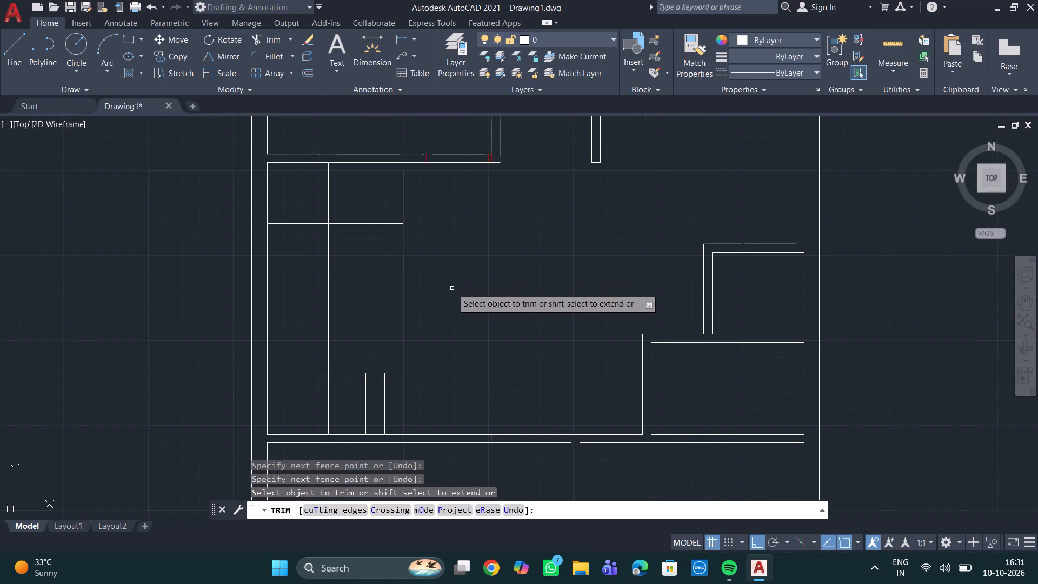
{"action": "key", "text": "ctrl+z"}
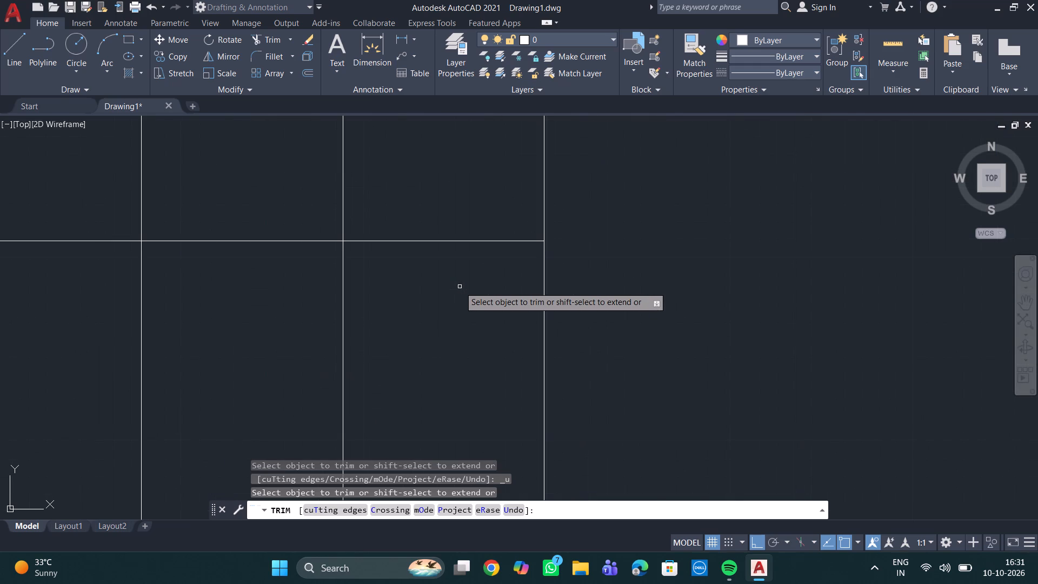
Trim the three inner vertical lines and the rightmost one between the two horizontal lines, keeping the original left vertical.
{"action": "scroll", "coordinate": [432, 285], "scroll_direction": "down", "scroll_amount": 2}
{"action": "scroll", "coordinate": [444, 341], "scroll_direction": "down", "scroll_amount": 3}
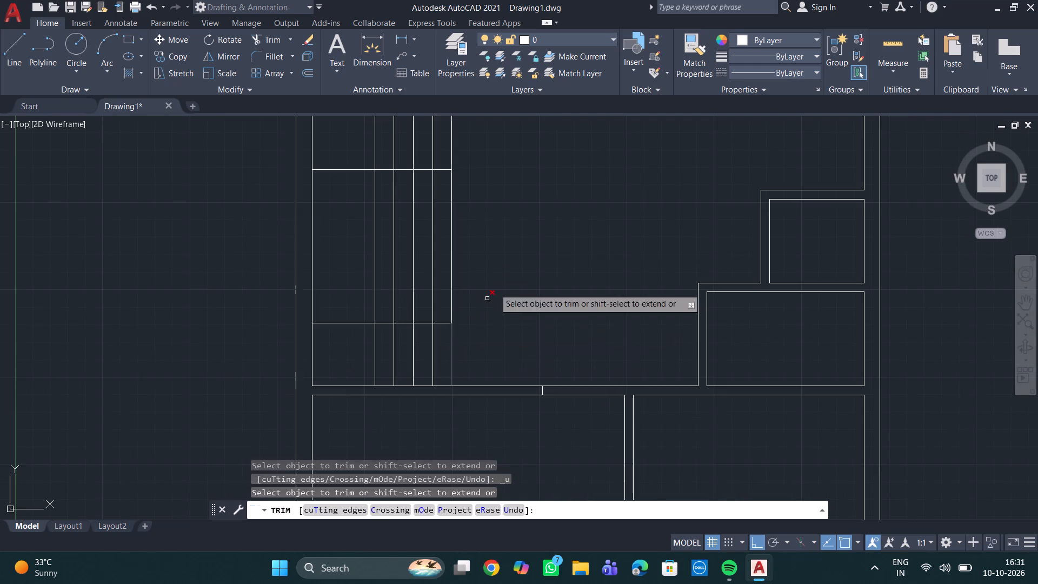
{"action": "middle_click_drag", "start_coordinate": [499, 283], "coordinate": [529, 371]}
{"action": "left_click", "coordinate": [468, 292]}
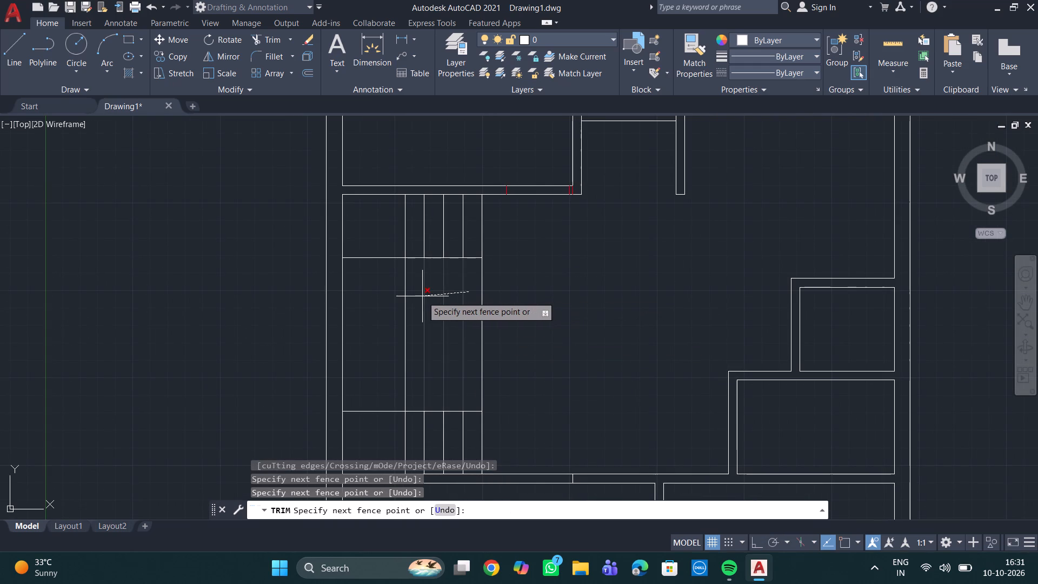
{"action": "left_click", "coordinate": [418, 301]}
{"action": "scroll", "coordinate": [512, 317], "scroll_direction": "down", "scroll_amount": 2}
{"action": "scroll", "coordinate": [513, 317], "scroll_direction": "up", "scroll_amount": 3}
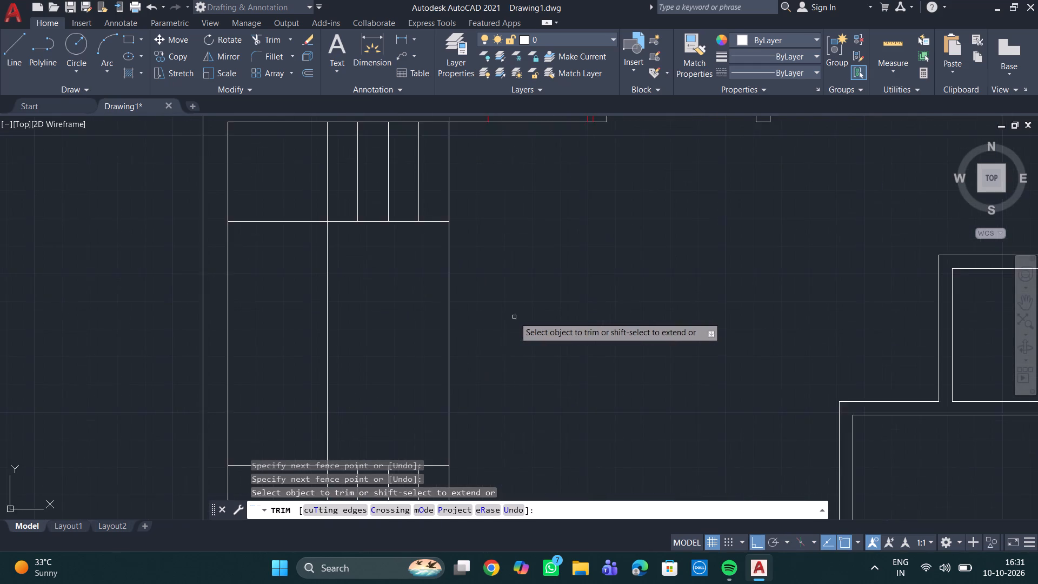
{"action": "middle_click_drag", "start_coordinate": [514, 317], "coordinate": [563, 303]}
{"action": "scroll", "coordinate": [565, 304], "scroll_direction": "down", "scroll_amount": 1}
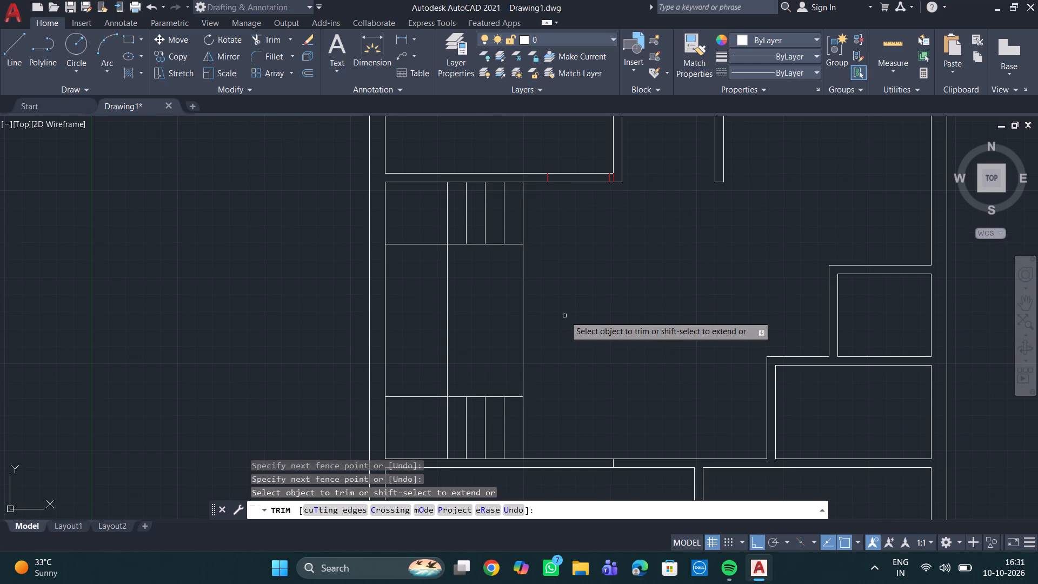
{"action": "left_click", "coordinate": [522, 320]}
{"action": "scroll", "coordinate": [483, 294], "scroll_direction": "up", "scroll_amount": 1}
{"action": "scroll", "coordinate": [483, 294], "scroll_direction": "down", "scroll_amount": 2}
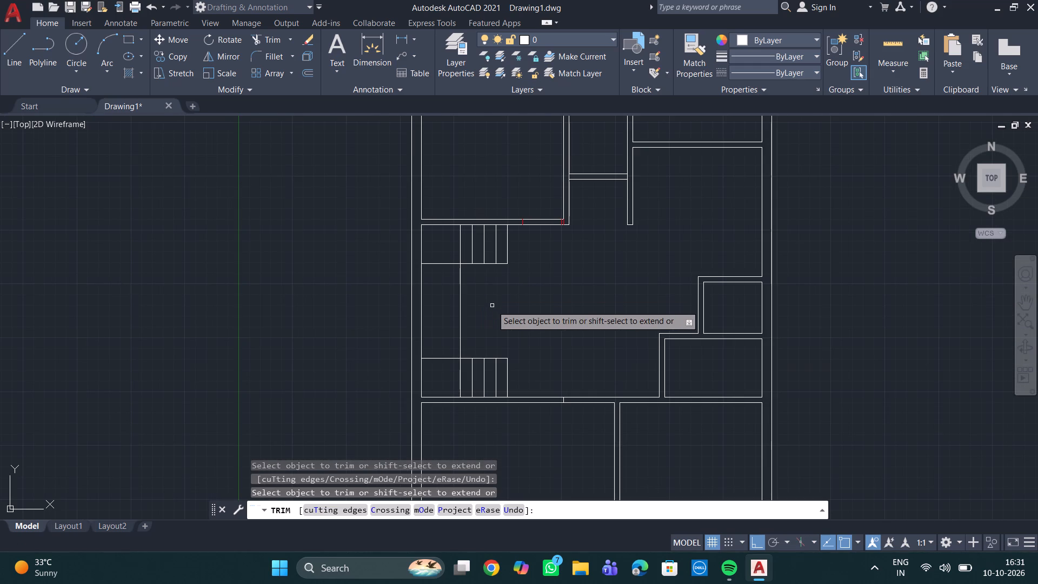
{"action": "key", "text": "Escape"}
{"action": "key", "text": "Escape"}
{"action": "key", "text": "Escape"}
{"action": "key", "text": "Escape"}
{"action": "key", "text": "Escape"}
{"action": "key", "text": "Escape"}
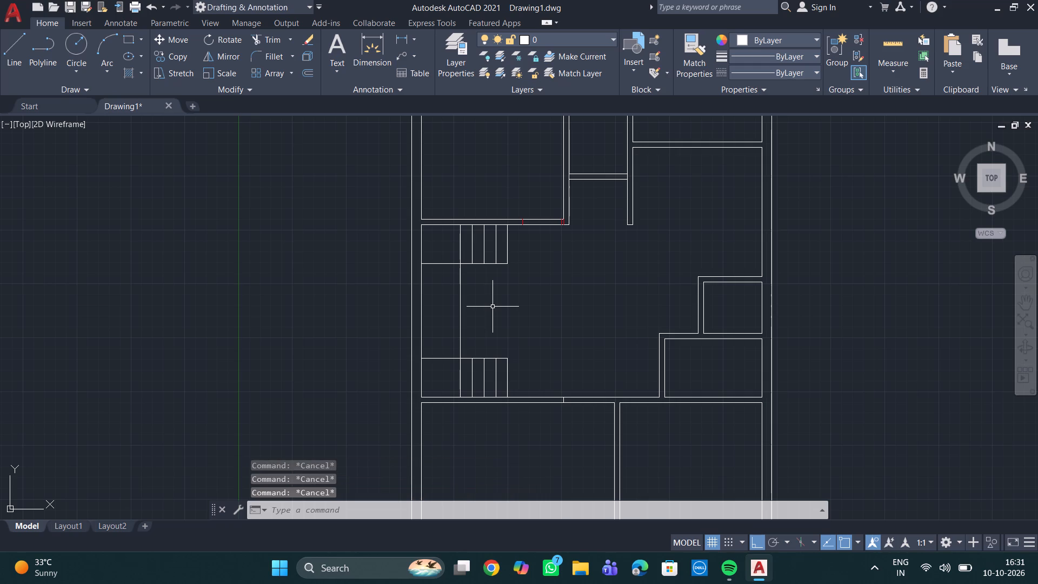
Offset the upper horizontal line downward seven times at 11" spacing, toward the lower horizontal line, using multiple offset.
{"action": "key", "text": "o"}
{"action": "key", "text": "Return"}
{"action": "scroll", "coordinate": [436, 281], "scroll_direction": "up", "scroll_amount": 1}
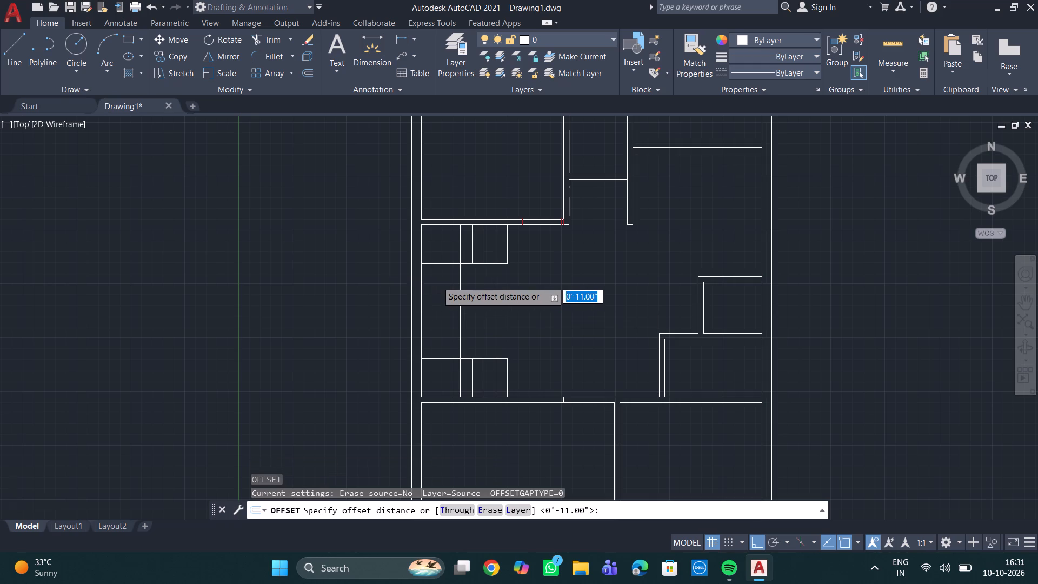
{"action": "scroll", "coordinate": [437, 281], "scroll_direction": "up", "scroll_amount": 2}
{"action": "type", "text": "11"}
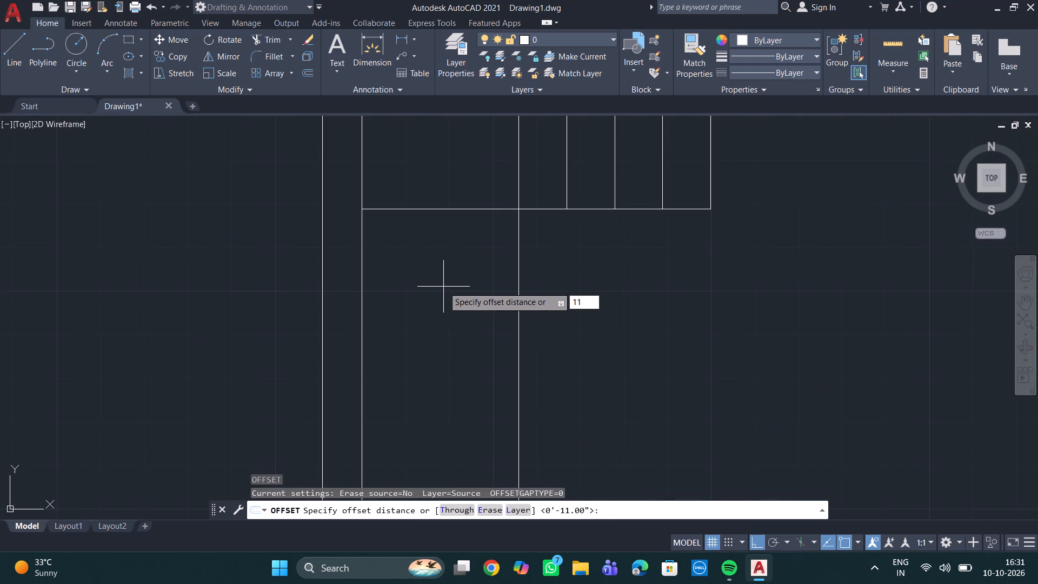
{"action": "key", "text": "shift+quotedbl"}
{"action": "key", "text": "Return"}
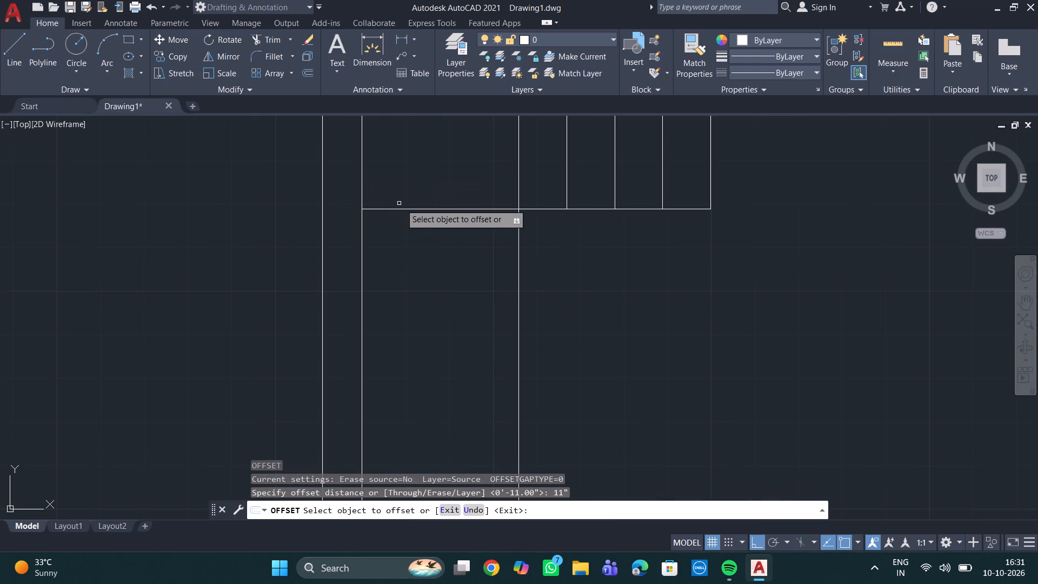
{"action": "left_click", "coordinate": [431, 210]}
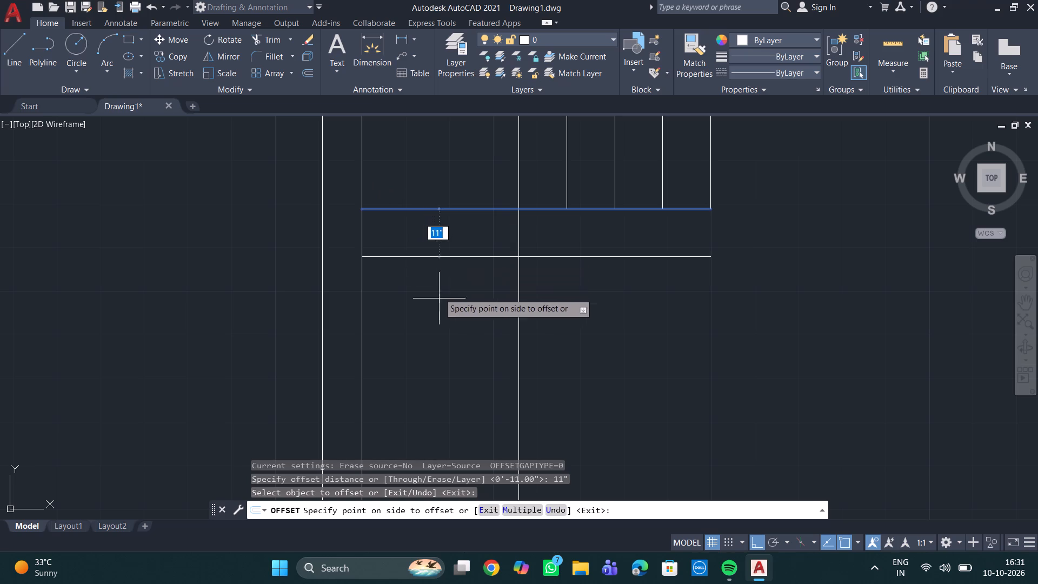
{"action": "left_click", "coordinate": [527, 514]}
{"action": "scroll", "coordinate": [484, 371], "scroll_direction": "down", "scroll_amount": 2}
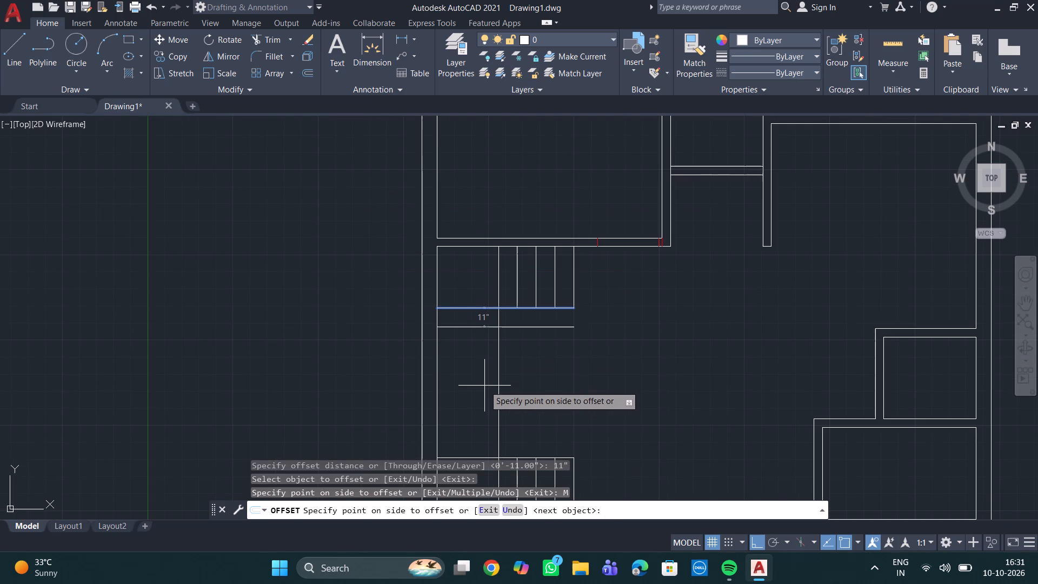
{"action": "left_click", "coordinate": [484, 387]}
{"action": "left_click", "coordinate": [484, 401]}
{"action": "left_click", "coordinate": [487, 412]}
{"action": "left_click", "coordinate": [490, 425]}
{"action": "left_click", "coordinate": [493, 437]}
{"action": "scroll", "coordinate": [489, 427], "scroll_direction": "down", "scroll_amount": 1}
{"action": "middle_click_drag", "start_coordinate": [487, 426], "coordinate": [478, 332]}
{"action": "scroll", "coordinate": [483, 347], "scroll_direction": "up", "scroll_amount": 3}
{"action": "left_click", "coordinate": [455, 348]}
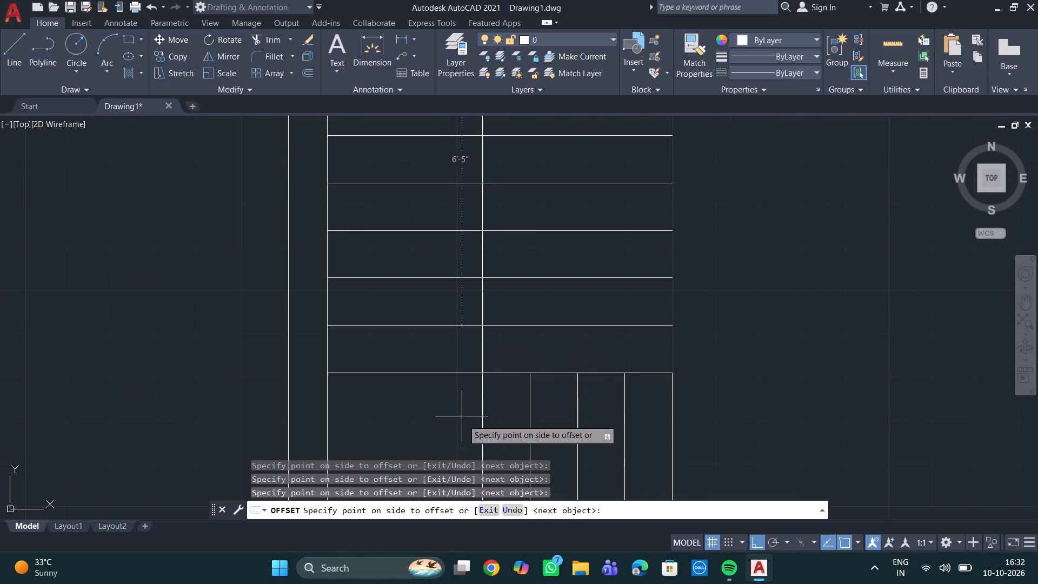
{"action": "left_click", "coordinate": [464, 444]}
{"action": "scroll", "coordinate": [438, 307], "scroll_direction": "down", "scroll_amount": 3}
{"action": "scroll", "coordinate": [437, 320], "scroll_direction": "up", "scroll_amount": 4}
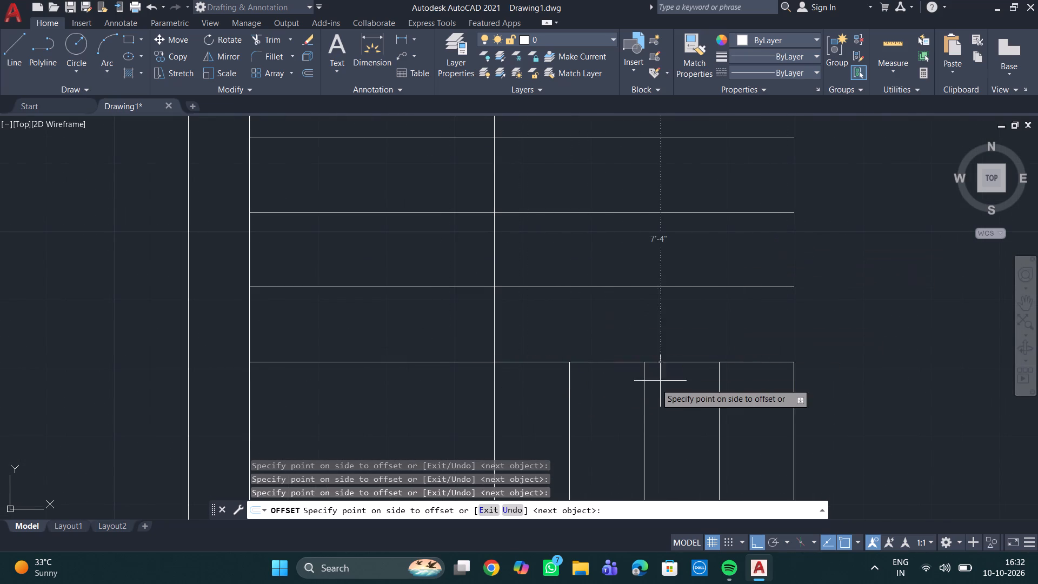
{"action": "key", "text": "Escape"}
{"action": "scroll", "coordinate": [601, 369], "scroll_direction": "down", "scroll_amount": 1}
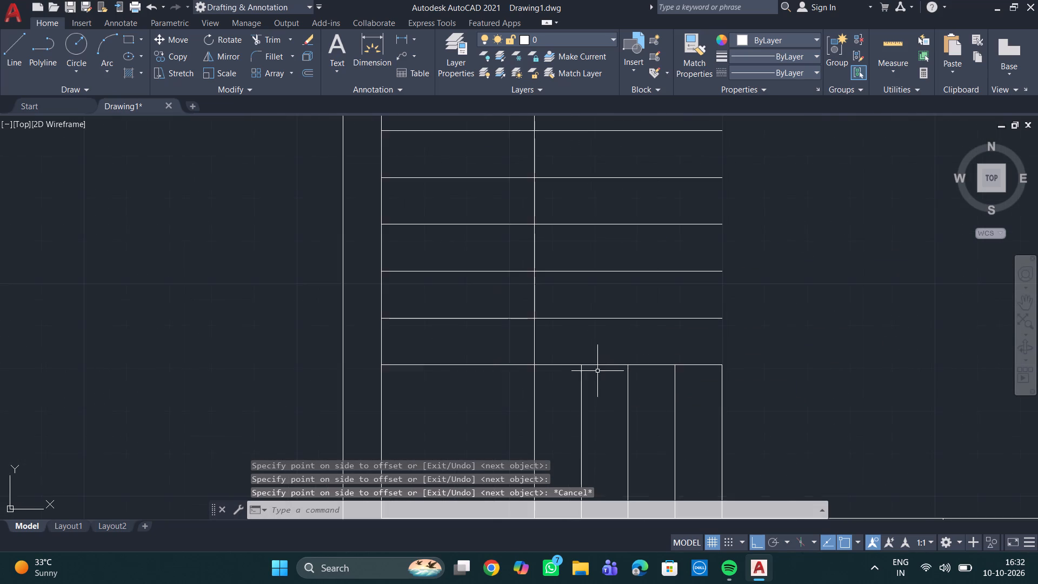
Fence-trim the seven offset horizontal stair lines where they extend right of the inner vertical line, leaving only the treads against the outer wall.
{"action": "scroll", "coordinate": [597, 371], "scroll_direction": "down", "scroll_amount": 1}
{"action": "middle_click_drag", "start_coordinate": [591, 364], "coordinate": [492, 412]}
{"action": "scroll", "coordinate": [463, 437], "scroll_direction": "up", "scroll_amount": 6}
{"action": "scroll", "coordinate": [523, 394], "scroll_direction": "down", "scroll_amount": 2}
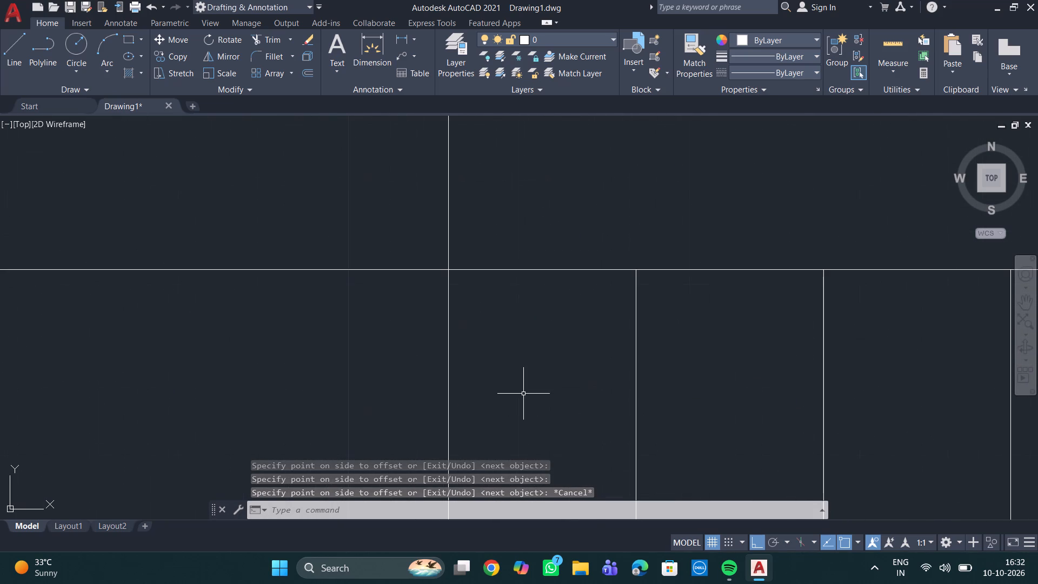
{"action": "scroll", "coordinate": [512, 343], "scroll_direction": "up", "scroll_amount": 3}
{"action": "middle_click_drag", "start_coordinate": [518, 367], "coordinate": [557, 538]}
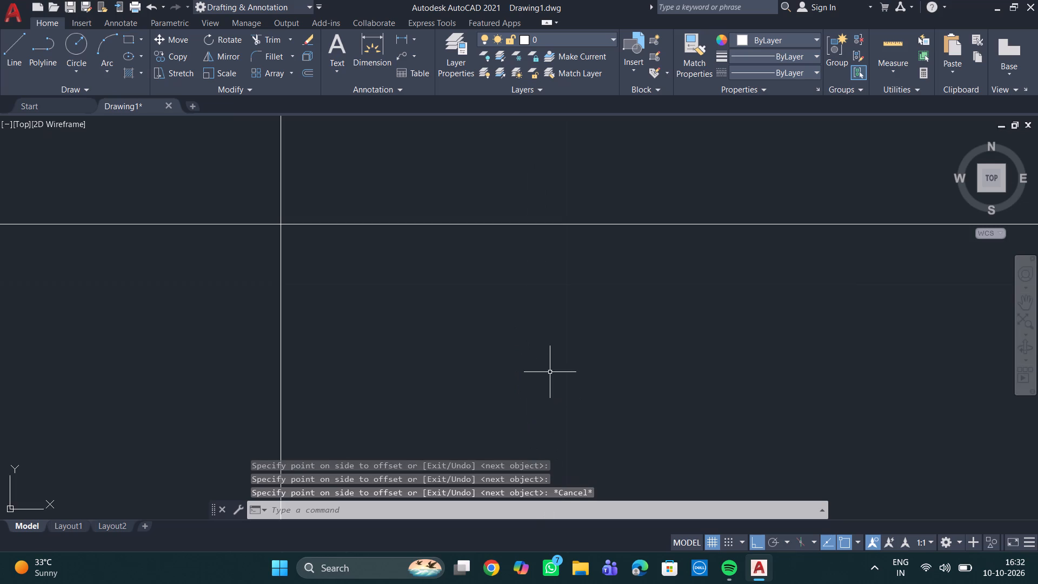
{"action": "scroll", "coordinate": [548, 342], "scroll_direction": "down", "scroll_amount": 10}
{"action": "middle_click_drag", "start_coordinate": [615, 355], "coordinate": [575, 370]}
{"action": "scroll", "coordinate": [555, 355], "scroll_direction": "up", "scroll_amount": 3}
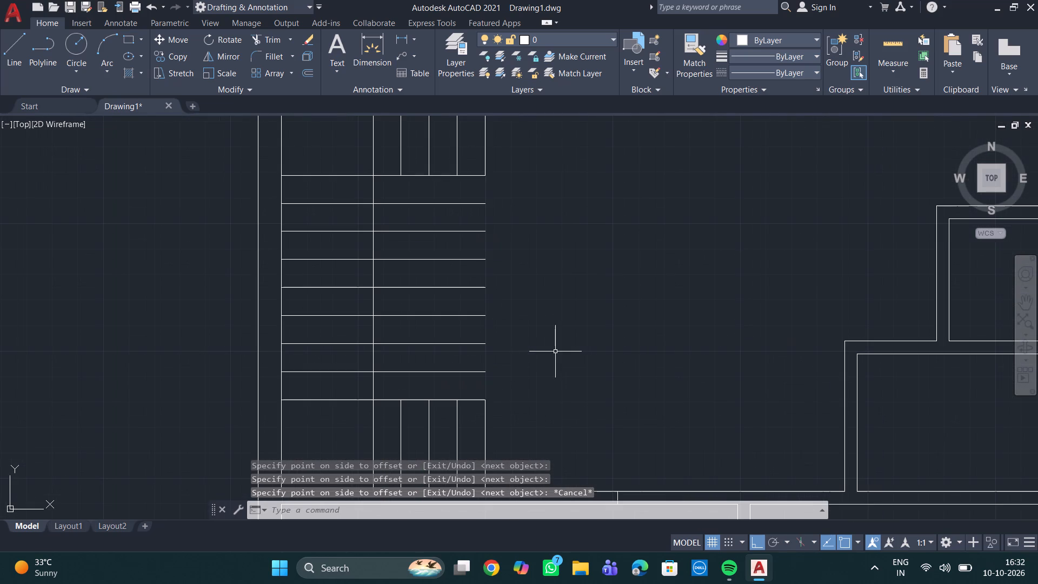
{"action": "key", "text": "Escape"}
{"action": "key", "text": "Escape"}
{"action": "key", "text": "Escape"}
{"action": "key", "text": "Escape"}
{"action": "type", "text": "tr"}
{"action": "key", "text": "Return"}
{"action": "key", "text": "Return"}
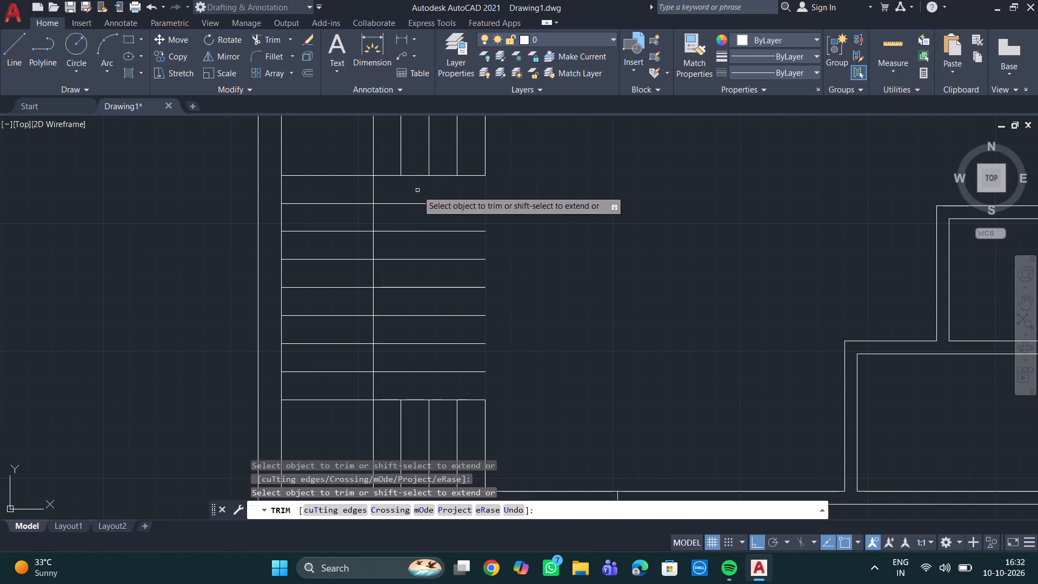
{"action": "left_click", "coordinate": [417, 190]}
{"action": "left_click", "coordinate": [441, 379]}
{"action": "scroll", "coordinate": [540, 318], "scroll_direction": "down", "scroll_amount": 2}
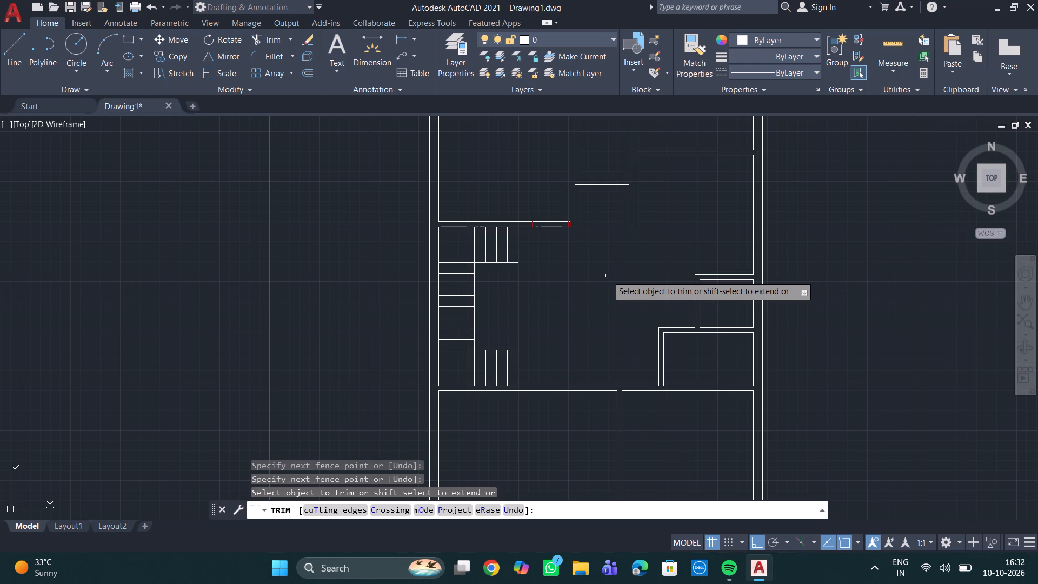
{"action": "key", "text": "Escape"}
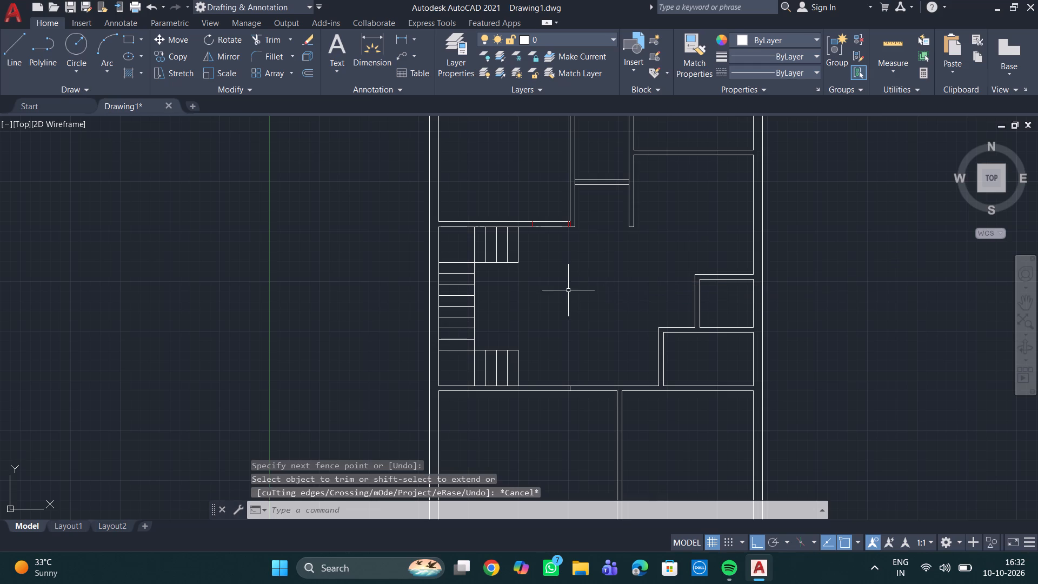
Create a new layer named stairs with magenta as its color.
{"action": "left_click", "coordinate": [550, 42]}
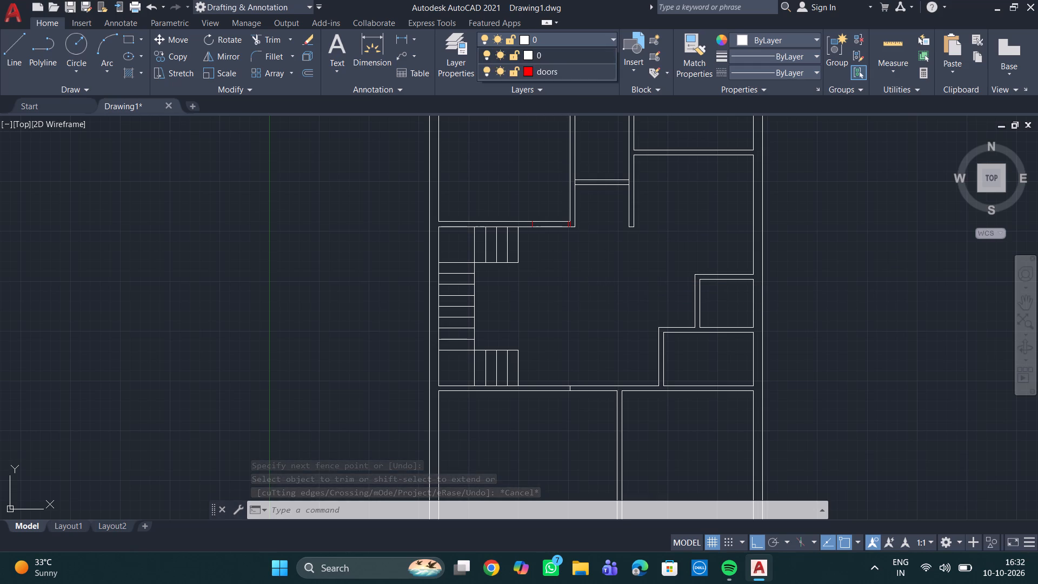
{"action": "left_click", "coordinate": [558, 31]}
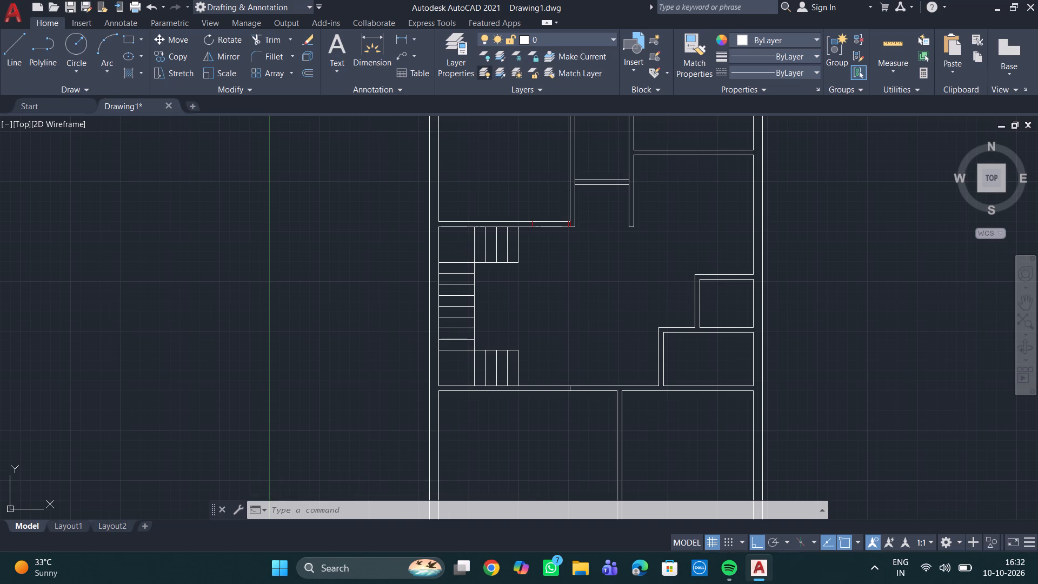
{"action": "left_click", "coordinate": [465, 65]}
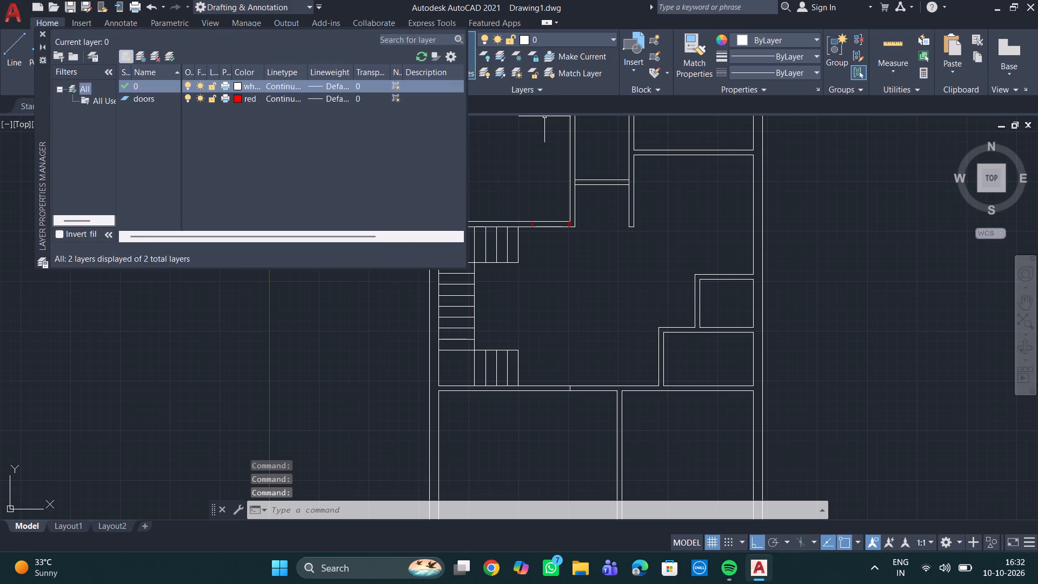
{"action": "left_click", "coordinate": [121, 56]}
{"action": "key", "text": "BackSpace"}
{"action": "type", "text": "stairs"}
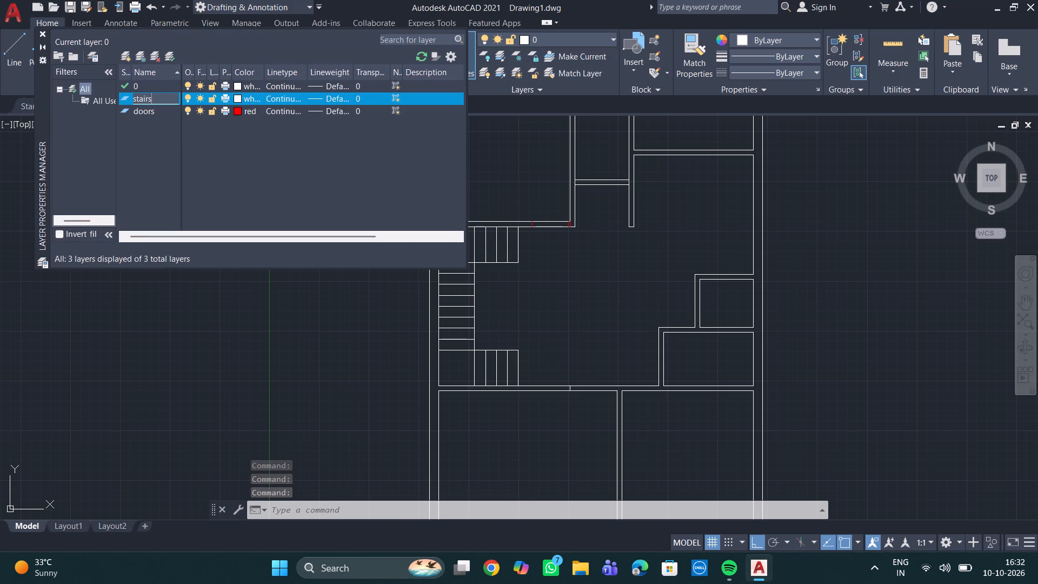
{"action": "key", "text": "Return"}
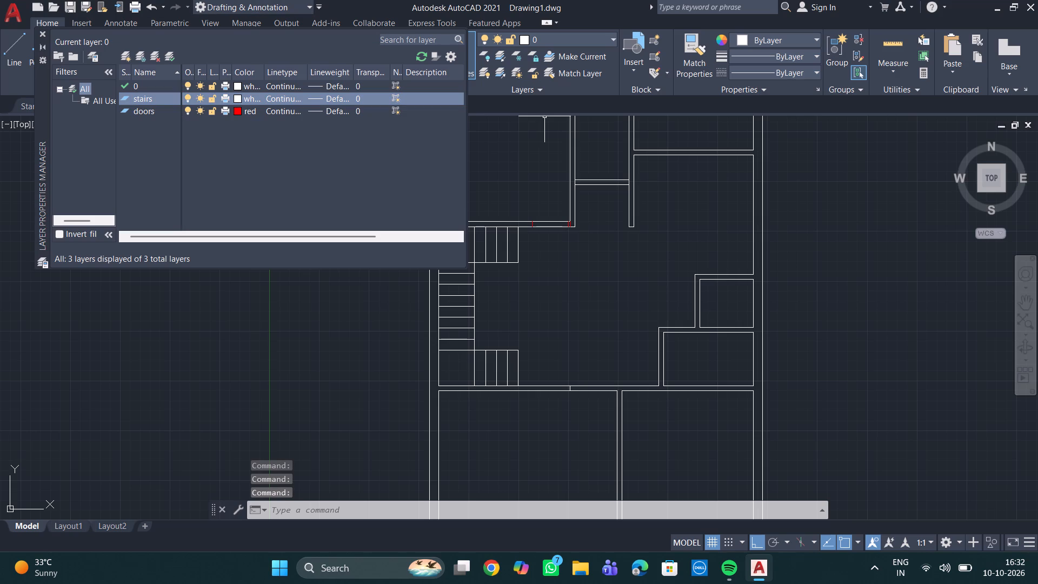
{"action": "left_click", "coordinate": [234, 99]}
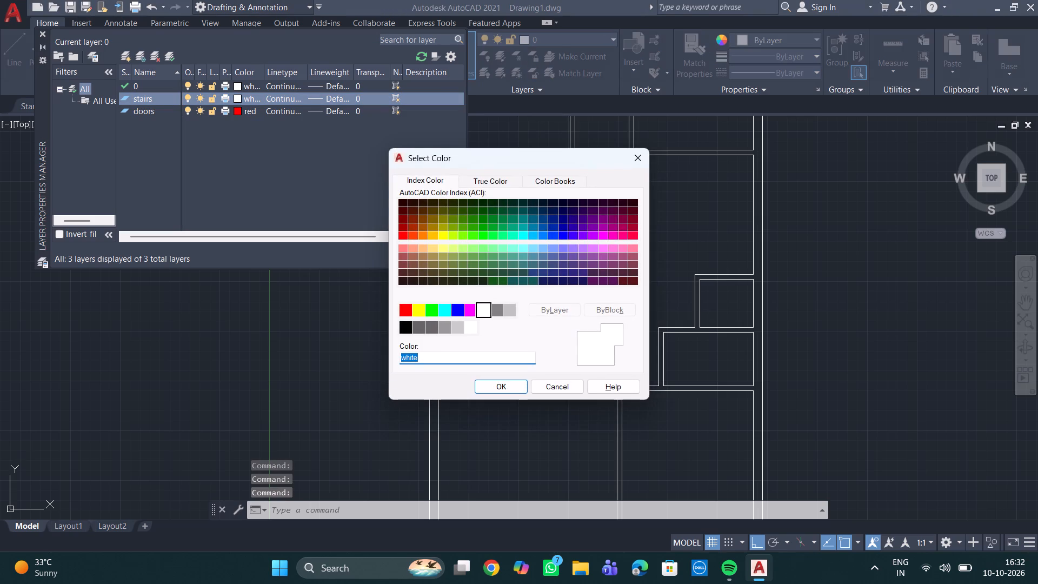
{"action": "left_click", "coordinate": [475, 314]}
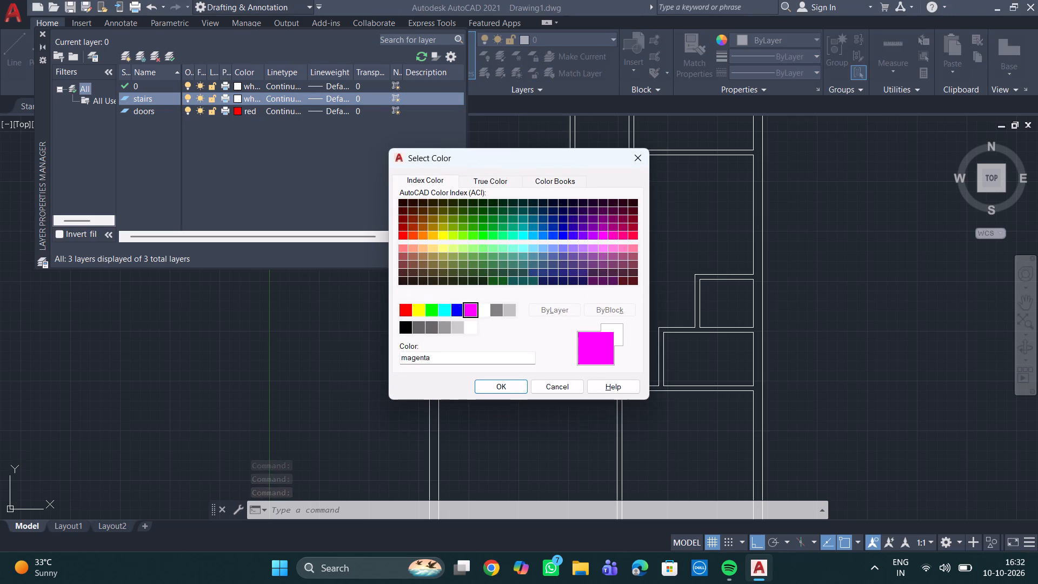
{"action": "left_click", "coordinate": [500, 383]}
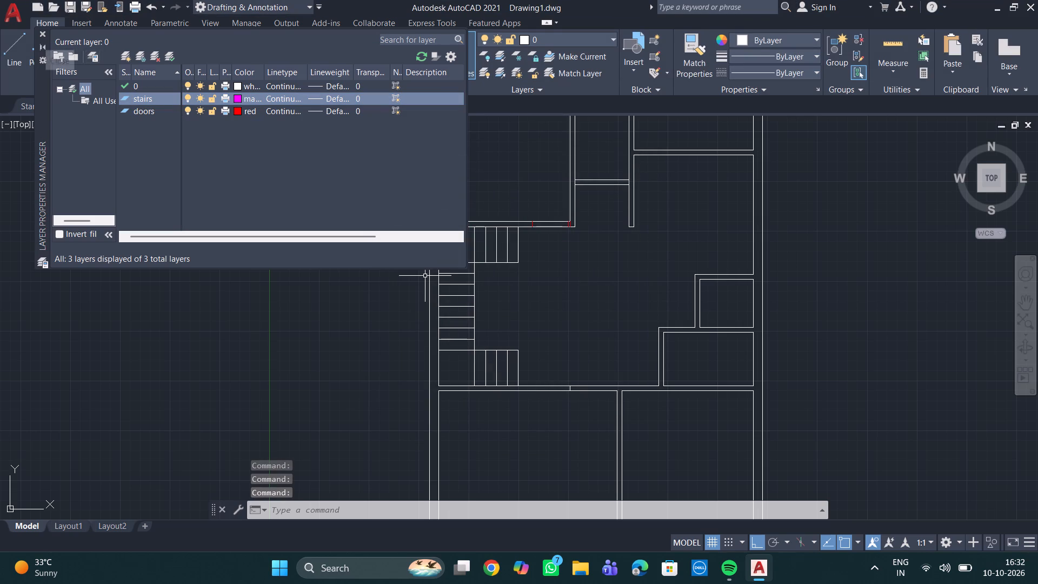
{"action": "left_click", "coordinate": [42, 33]}
Move all the staircase lines, including both end flights and the middle treads, to the stairs layer.
{"action": "scroll", "coordinate": [287, 141], "scroll_direction": "down", "scroll_amount": 1}
{"action": "middle_click_drag", "start_coordinate": [354, 172], "coordinate": [123, 127]}
{"action": "middle_click_drag", "start_coordinate": [186, 174], "coordinate": [395, 184]}
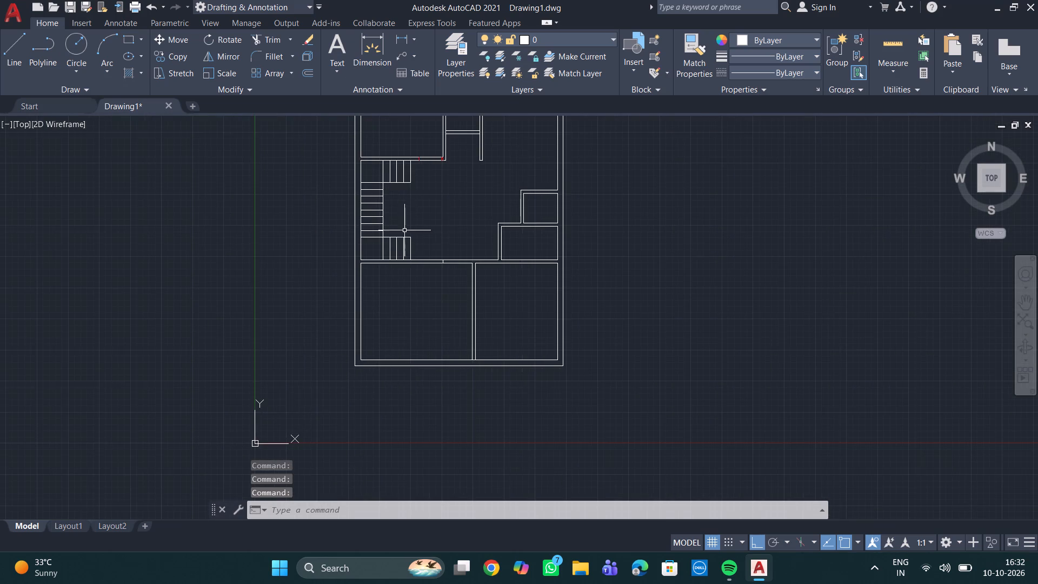
{"action": "scroll", "coordinate": [421, 243], "scroll_direction": "up", "scroll_amount": 1}
{"action": "left_click", "coordinate": [430, 248]}
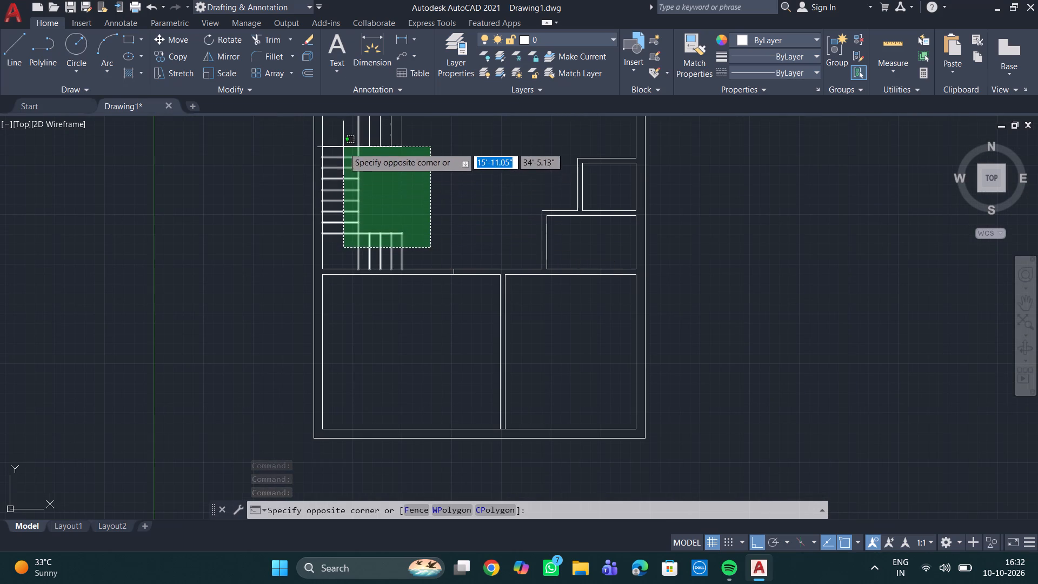
{"action": "left_click", "coordinate": [343, 140]}
{"action": "left_click", "coordinate": [558, 40]}
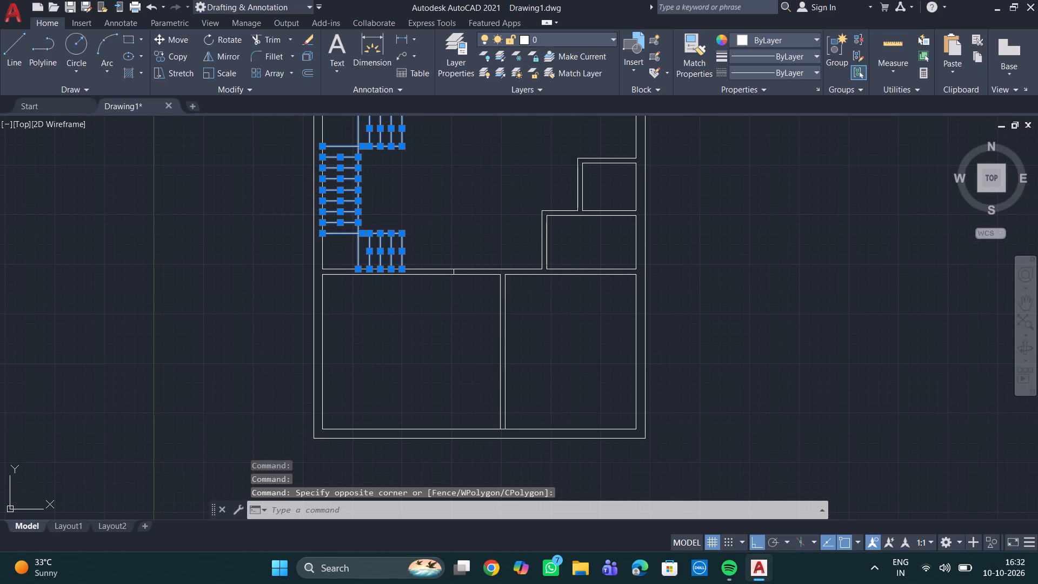
{"action": "left_click", "coordinate": [571, 85]}
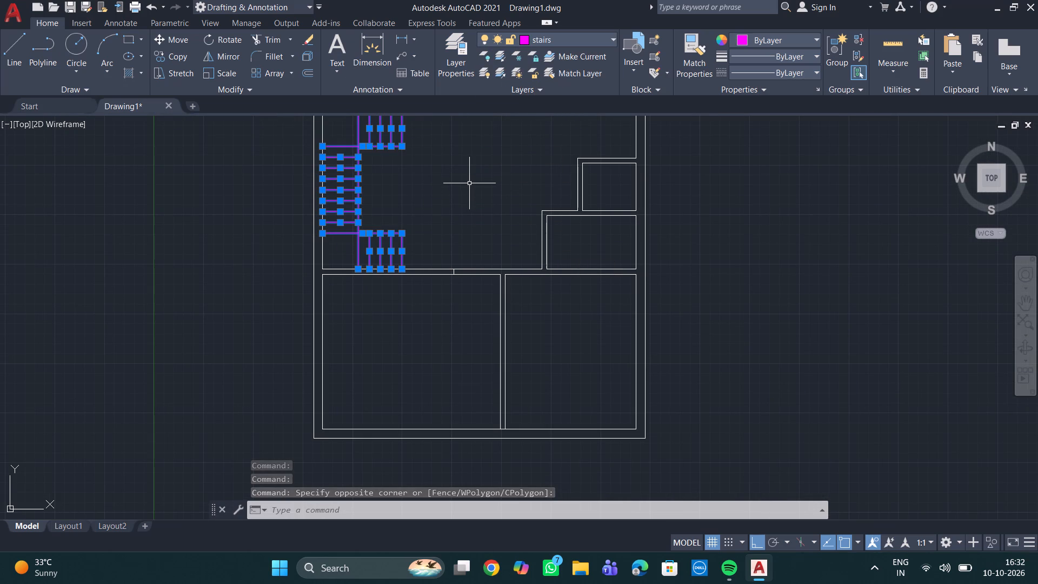
{"action": "key", "text": "Escape"}
Trim both wall lines between the red door marks above the staircase to open the doorway of the upper-left room.
{"action": "scroll", "coordinate": [469, 206], "scroll_direction": "down", "scroll_amount": 1}
{"action": "middle_click_drag", "start_coordinate": [469, 206], "coordinate": [440, 276]}
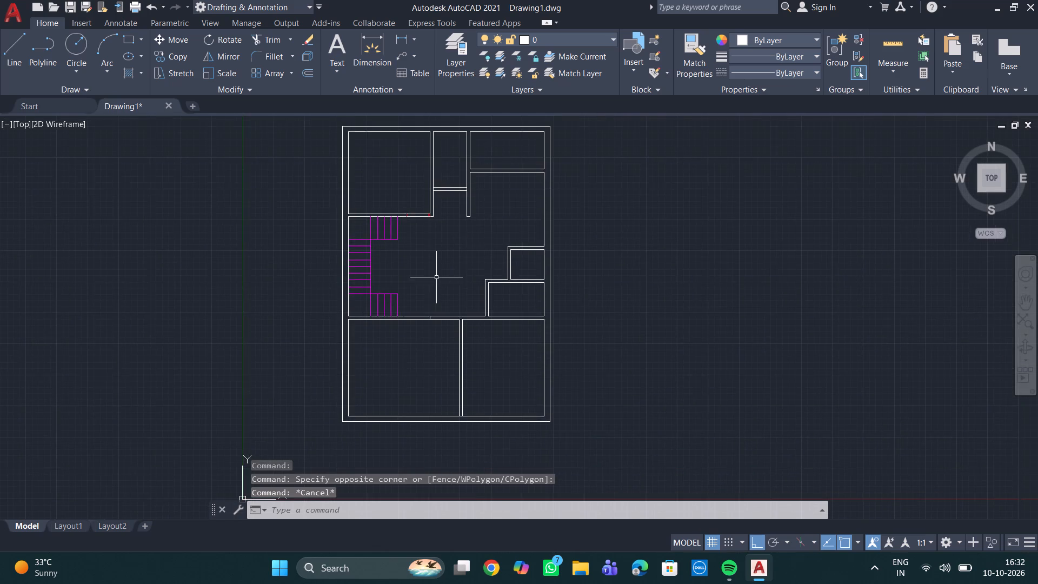
{"action": "scroll", "coordinate": [422, 277], "scroll_direction": "up", "scroll_amount": 2}
{"action": "middle_click_drag", "start_coordinate": [416, 263], "coordinate": [418, 301]}
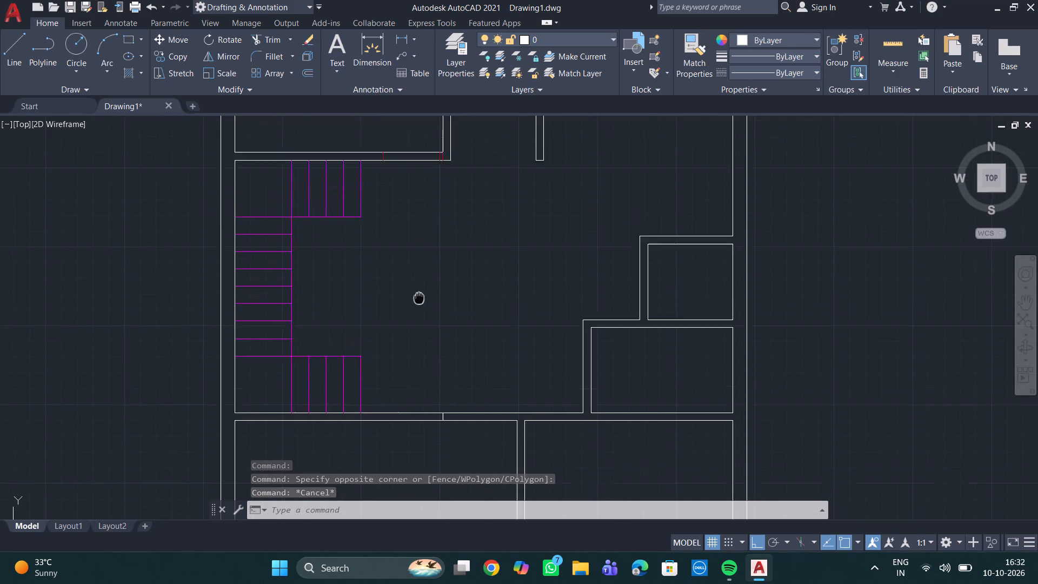
{"action": "middle_click_drag", "start_coordinate": [418, 301], "coordinate": [417, 313]}
{"action": "scroll", "coordinate": [417, 313], "scroll_direction": "down", "scroll_amount": 1}
{"action": "middle_click_drag", "start_coordinate": [415, 309], "coordinate": [412, 339]}
{"action": "scroll", "coordinate": [415, 309], "scroll_direction": "down", "scroll_amount": 1}
{"action": "scroll", "coordinate": [405, 334], "scroll_direction": "up", "scroll_amount": 1}
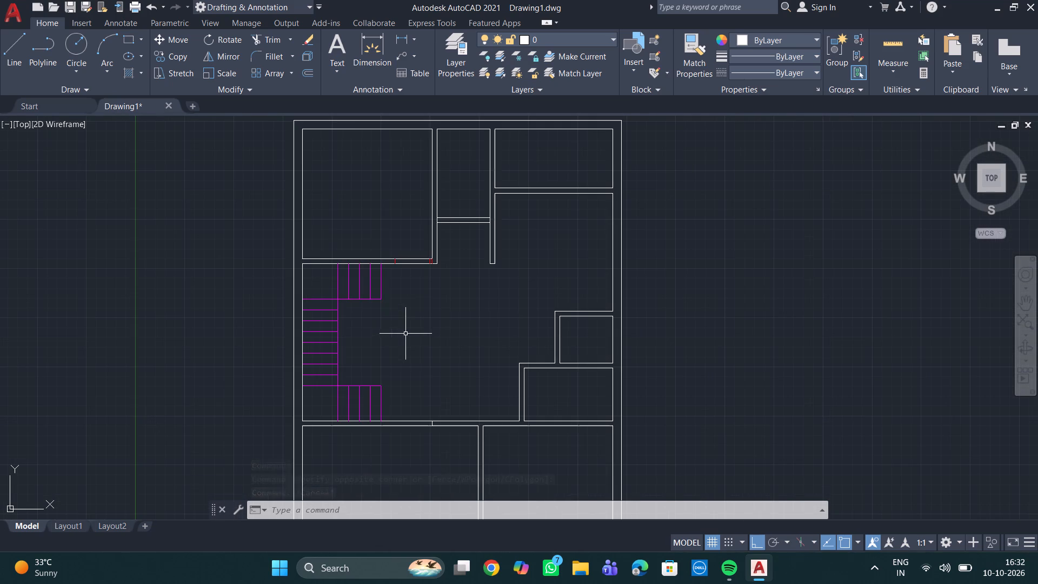
{"action": "key", "text": "Escape"}
{"action": "key", "text": "Escape"}
{"action": "key", "text": "Escape"}
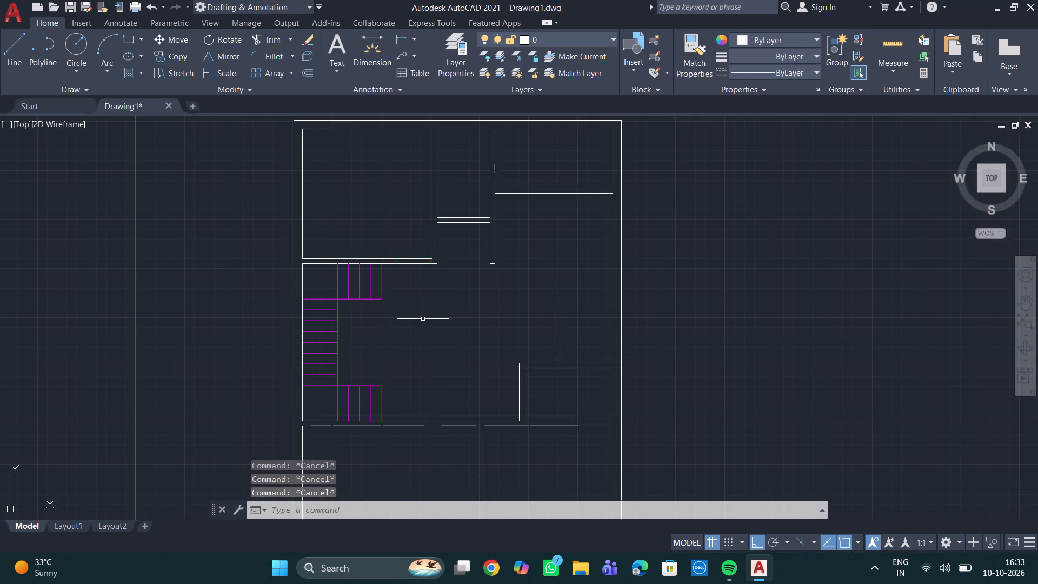
{"action": "type", "text": "tr"}
{"action": "key", "text": "Return"}
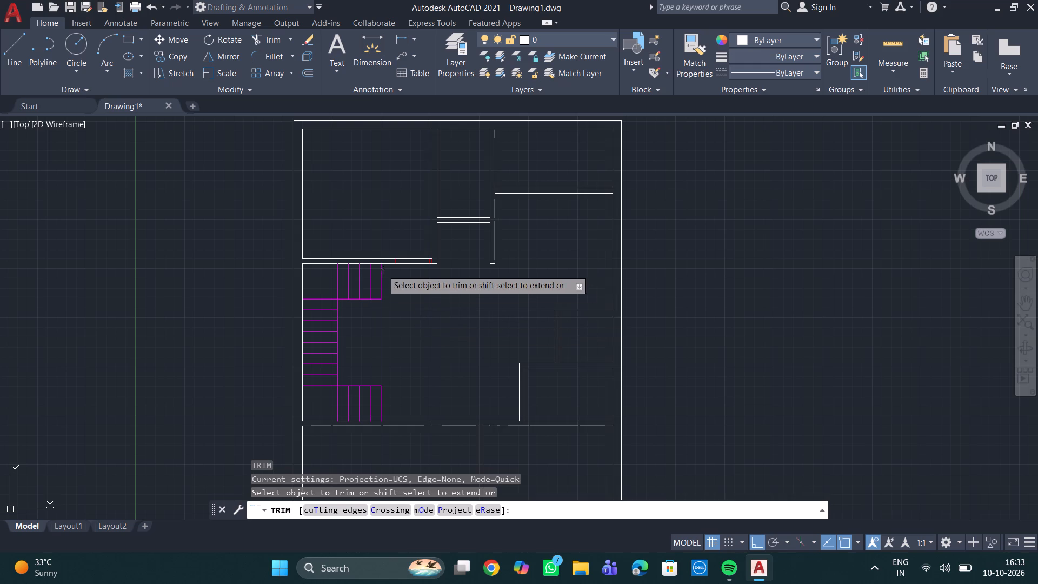
{"action": "left_click", "coordinate": [416, 247]}
{"action": "left_click", "coordinate": [415, 286]}
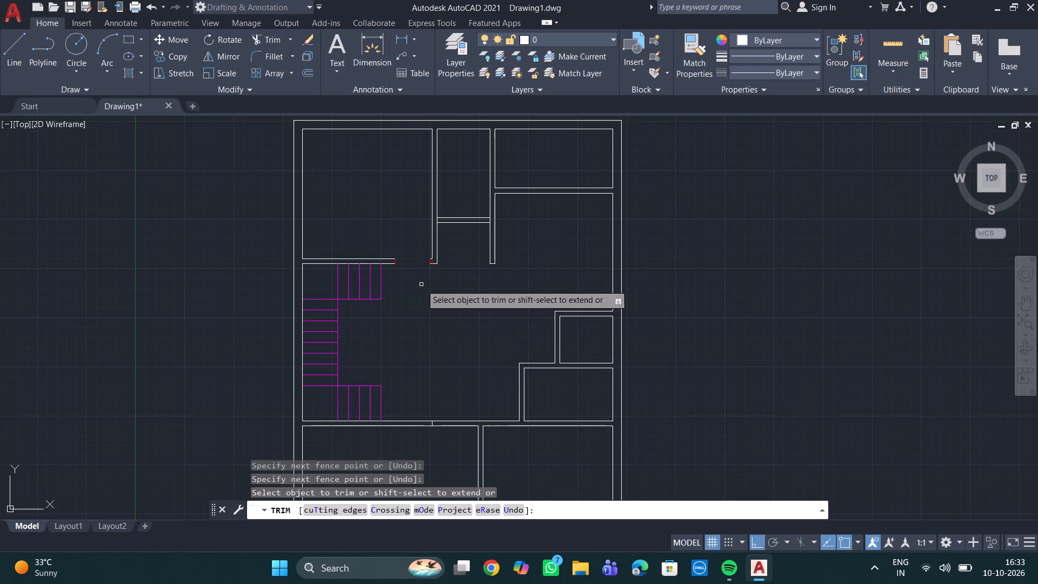
{"action": "key", "text": "Escape"}
{"action": "key", "text": "Escape"}
{"action": "key", "text": "Escape"}
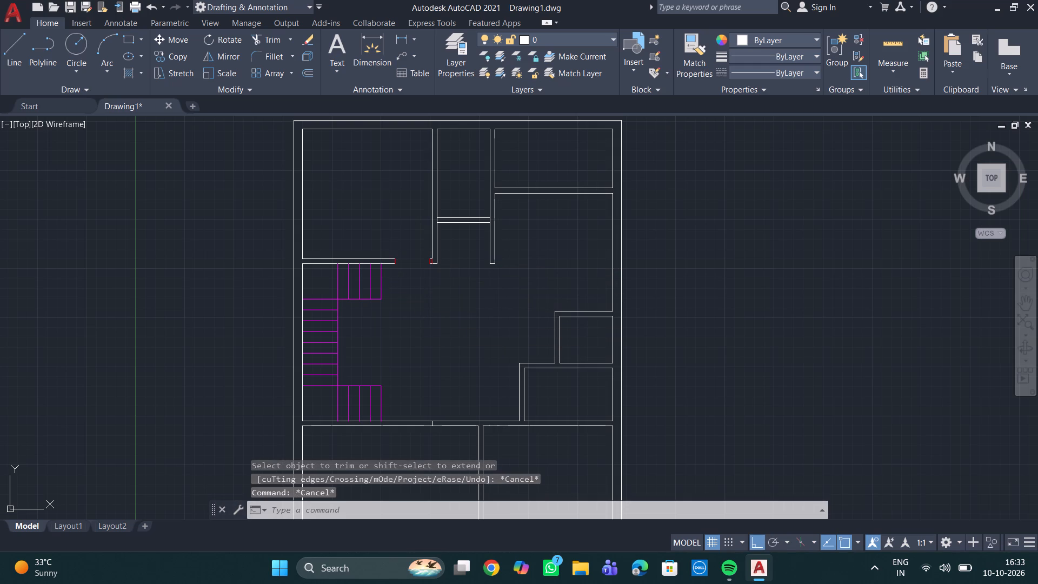
Draw a short line across the partition below the staircase, vertically aligned with the left end of the upper-left room's door opening.
{"action": "middle_click_drag", "start_coordinate": [477, 319], "coordinate": [463, 172]}
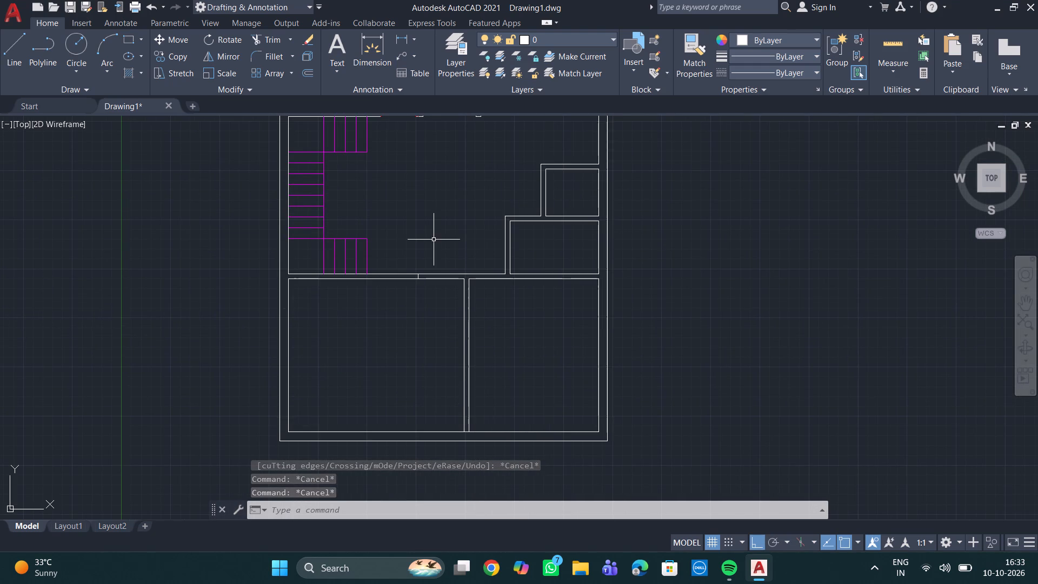
{"action": "middle_click_drag", "start_coordinate": [434, 248], "coordinate": [408, 163]}
{"action": "scroll", "coordinate": [387, 218], "scroll_direction": "up", "scroll_amount": 2}
{"action": "scroll", "coordinate": [384, 220], "scroll_direction": "down", "scroll_amount": 2}
{"action": "middle_click_drag", "start_coordinate": [383, 218], "coordinate": [427, 283]}
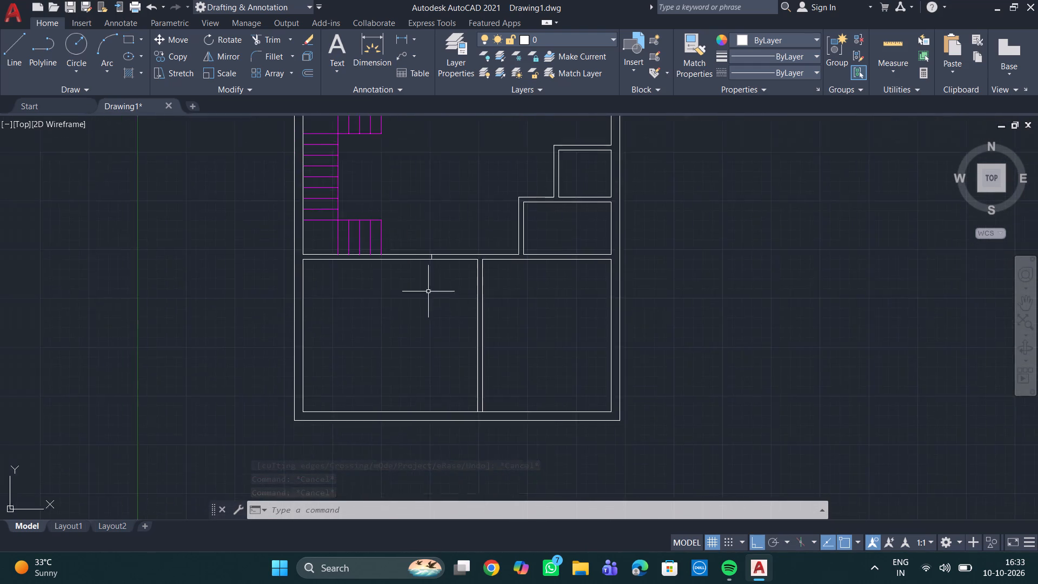
{"action": "scroll", "coordinate": [425, 283], "scroll_direction": "up", "scroll_amount": 2}
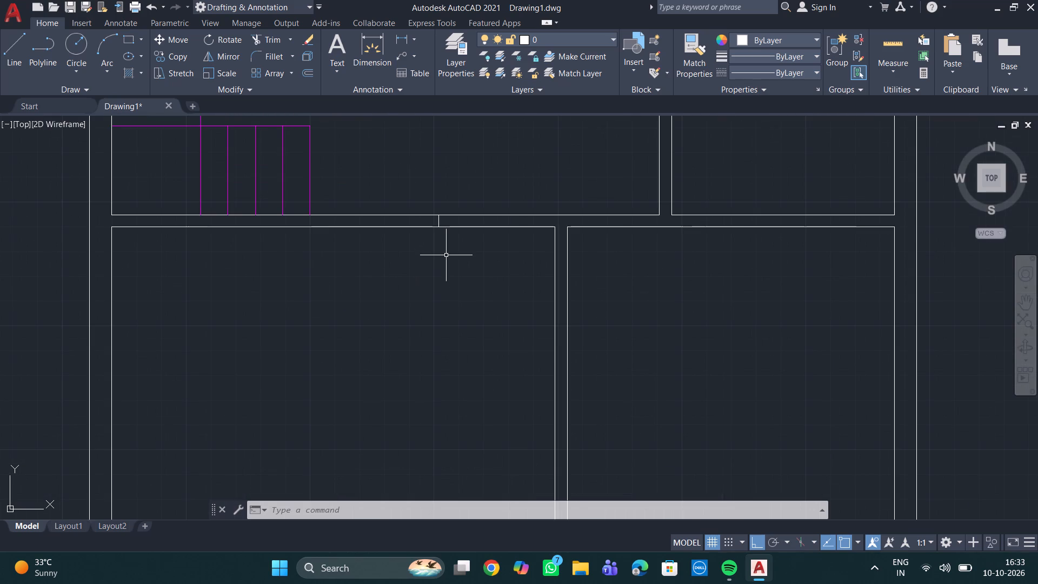
{"action": "scroll", "coordinate": [469, 220], "scroll_direction": "down", "scroll_amount": 3}
{"action": "middle_click_drag", "start_coordinate": [448, 194], "coordinate": [443, 254]}
{"action": "scroll", "coordinate": [432, 222], "scroll_direction": "up", "scroll_amount": 2}
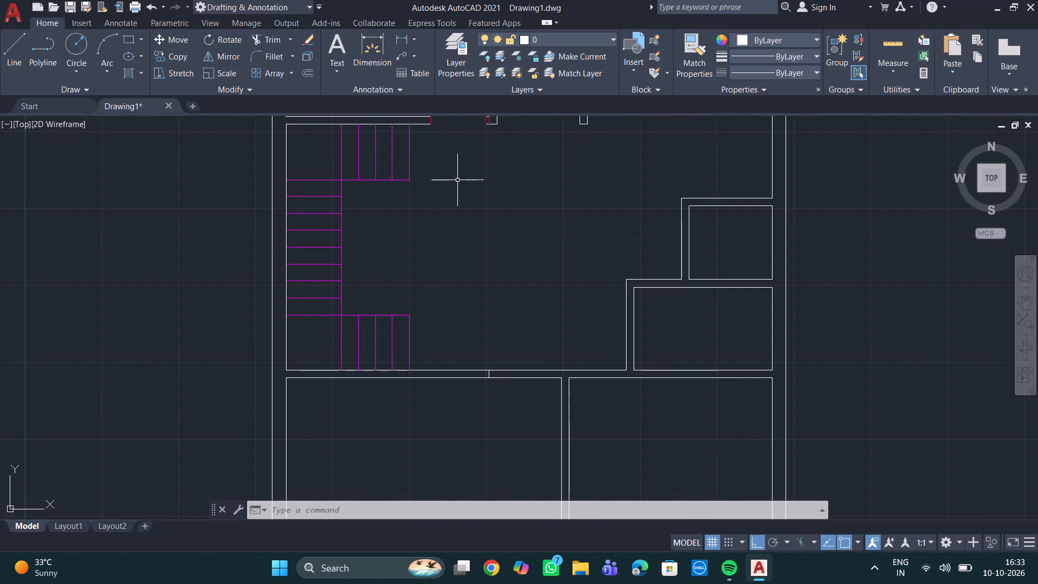
{"action": "key", "text": "l"}
{"action": "key", "text": "Return"}
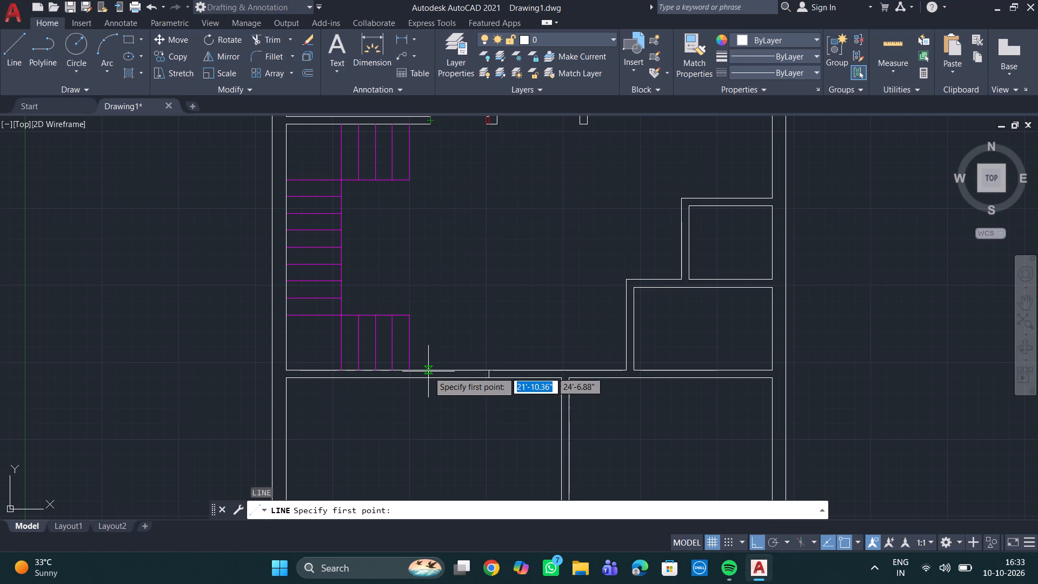
{"action": "scroll", "coordinate": [428, 370], "scroll_direction": "up", "scroll_amount": 1}
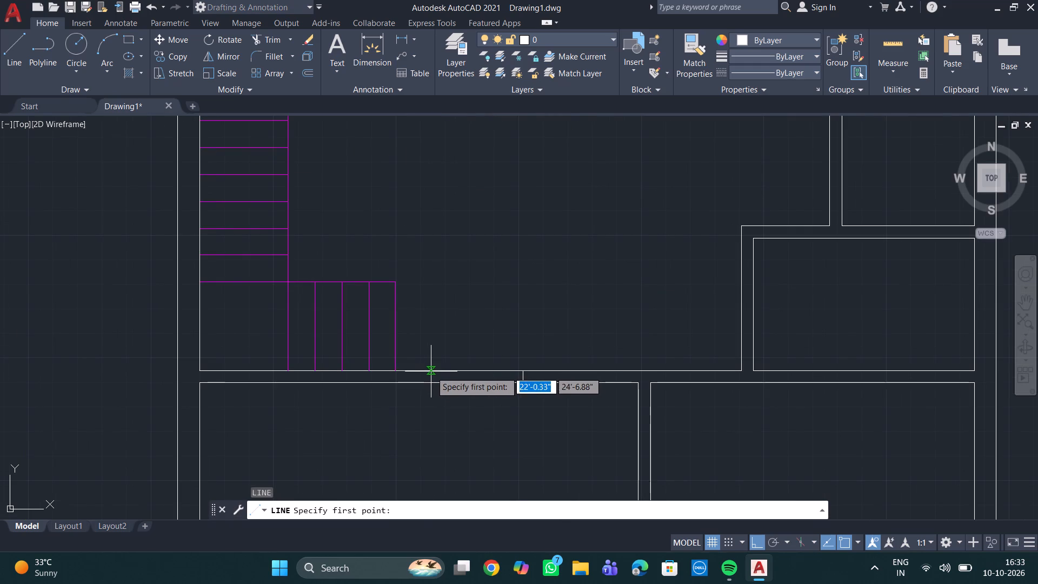
{"action": "scroll", "coordinate": [429, 376], "scroll_direction": "down", "scroll_amount": 2}
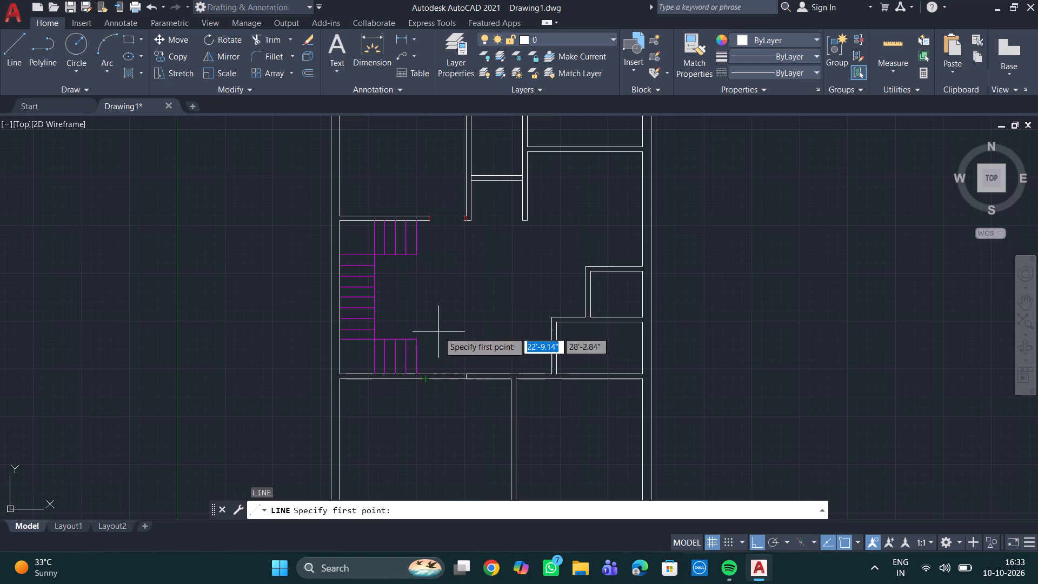
{"action": "scroll", "coordinate": [429, 213], "scroll_direction": "up", "scroll_amount": 2}
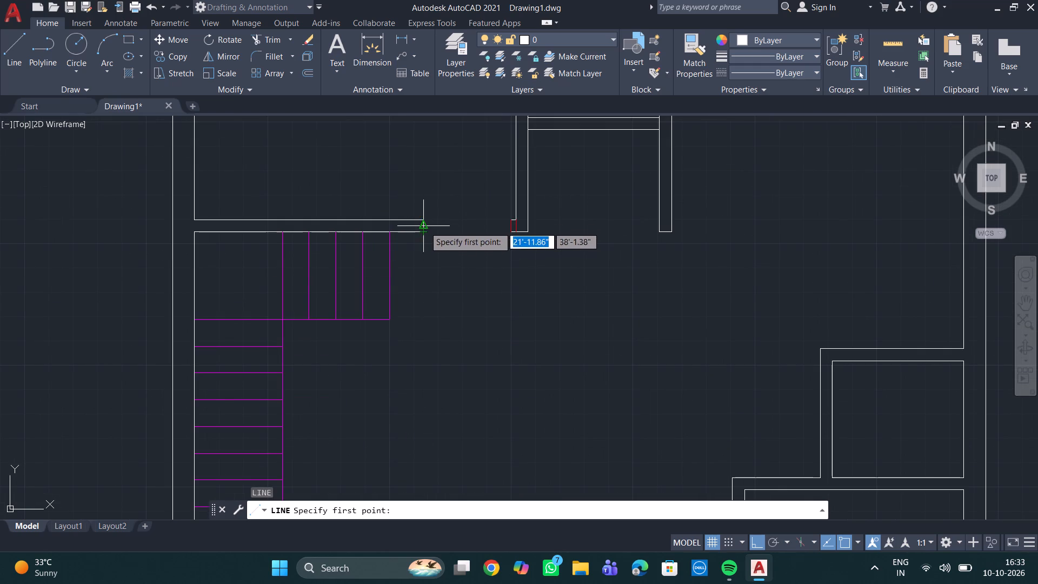
{"action": "middle_click_drag", "start_coordinate": [421, 348], "coordinate": [422, 348]}
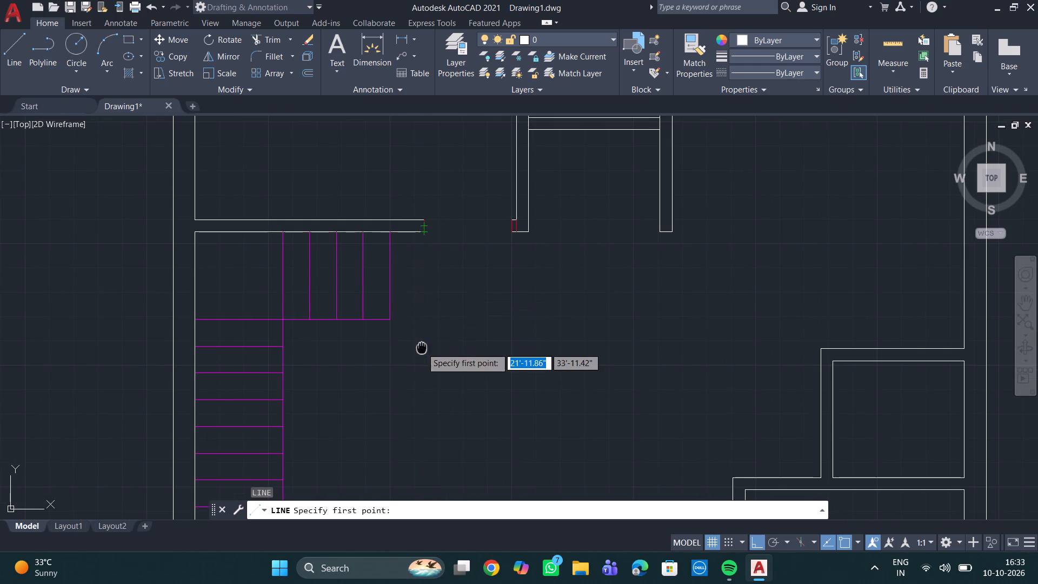
{"action": "middle_click_drag", "start_coordinate": [422, 348], "coordinate": [453, 289]}
{"action": "scroll", "coordinate": [451, 287], "scroll_direction": "down", "scroll_amount": 1}
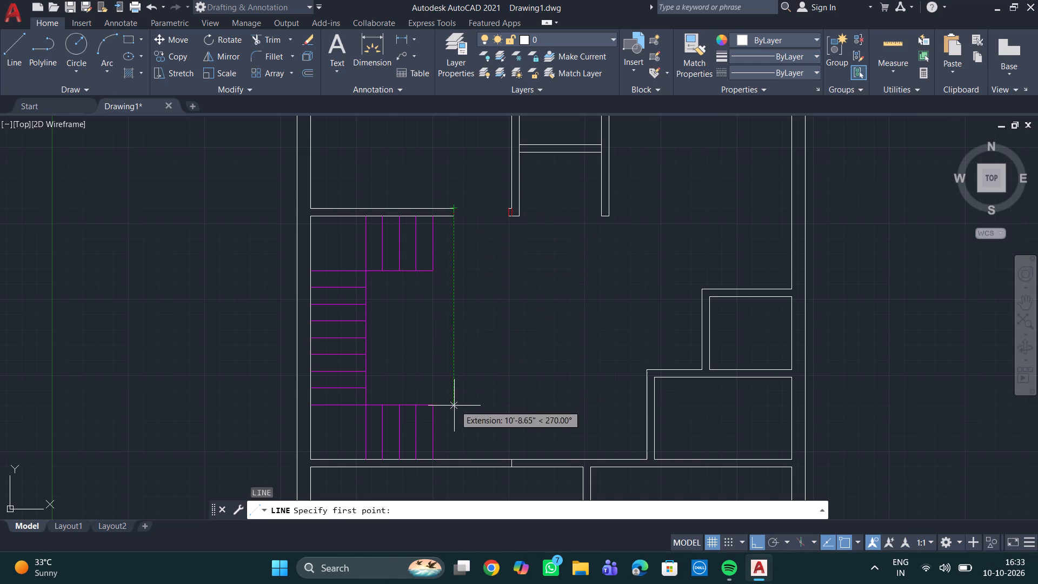
{"action": "left_click", "coordinate": [454, 460]}
{"action": "left_click", "coordinate": [453, 469]}
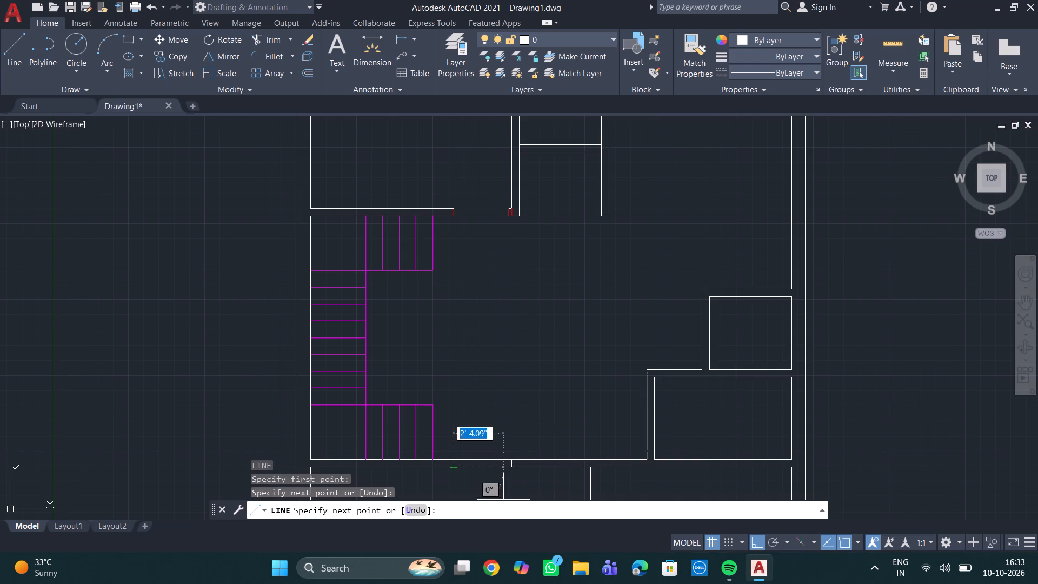
{"action": "key", "text": "Escape"}
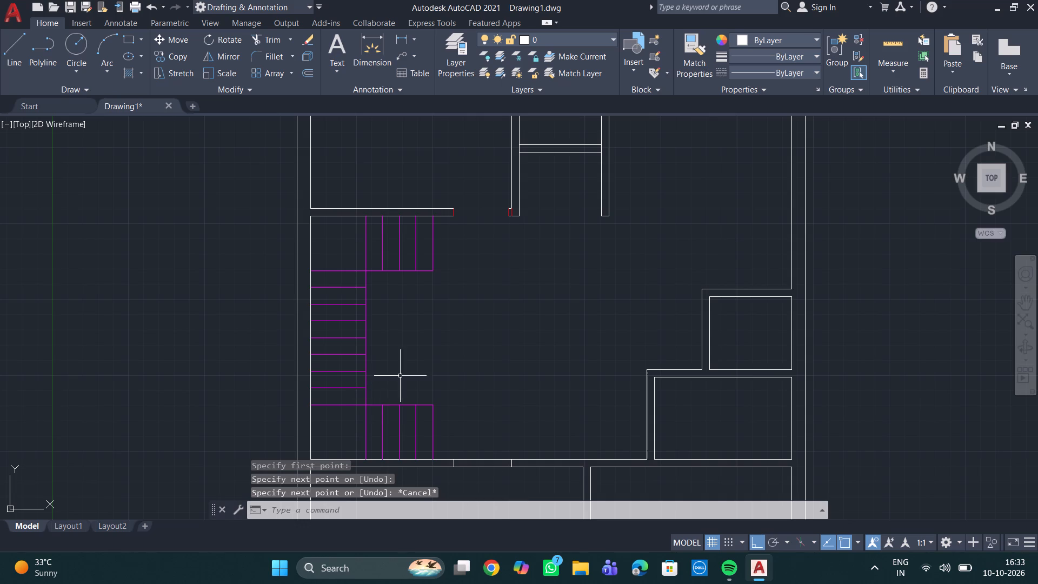
Draw a short line extending the lower vertical partition's left face up to the upper line of the horizontal partition.
{"action": "middle_click_drag", "start_coordinate": [458, 339], "coordinate": [471, 225]}
{"action": "scroll", "coordinate": [491, 310], "scroll_direction": "up", "scroll_amount": 2}
{"action": "middle_click_drag", "start_coordinate": [538, 367], "coordinate": [515, 267]}
{"action": "scroll", "coordinate": [513, 267], "scroll_direction": "down", "scroll_amount": 2}
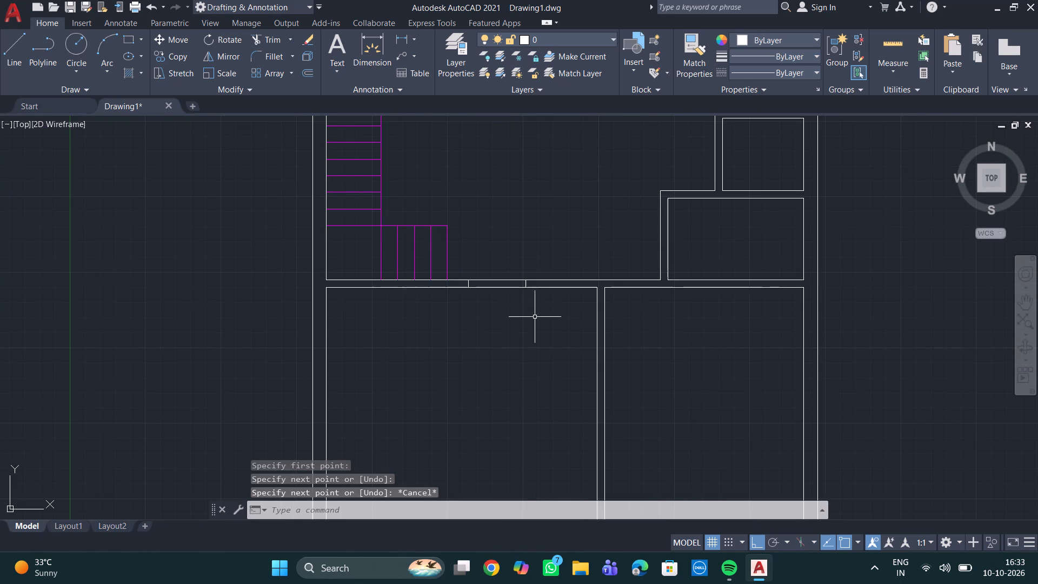
{"action": "middle_click_drag", "start_coordinate": [554, 313], "coordinate": [438, 343]}
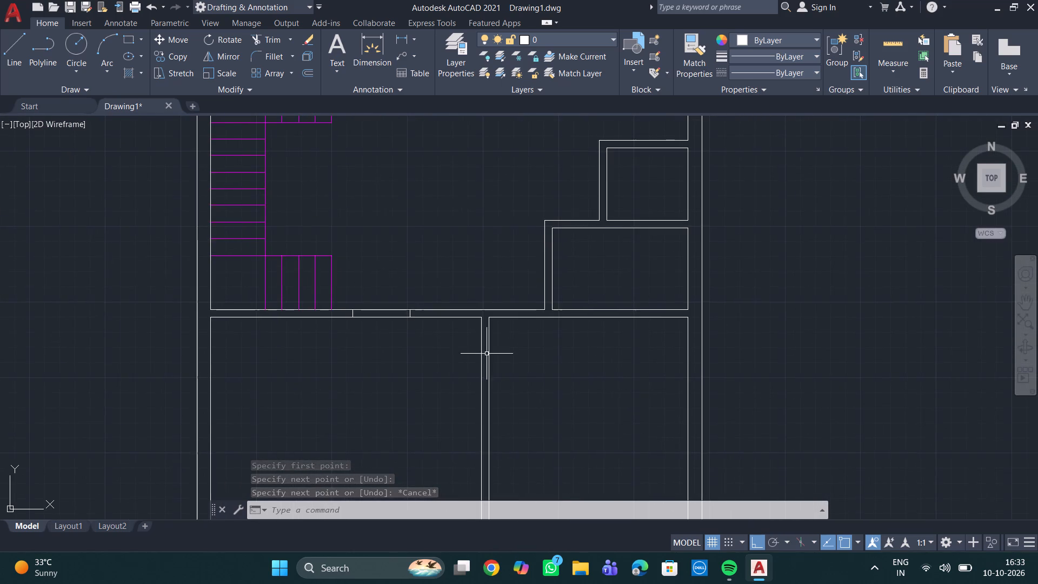
{"action": "scroll", "coordinate": [487, 354], "scroll_direction": "up", "scroll_amount": 1}
{"action": "middle_click_drag", "start_coordinate": [556, 359], "coordinate": [530, 357]}
{"action": "left_click", "coordinate": [531, 352]}
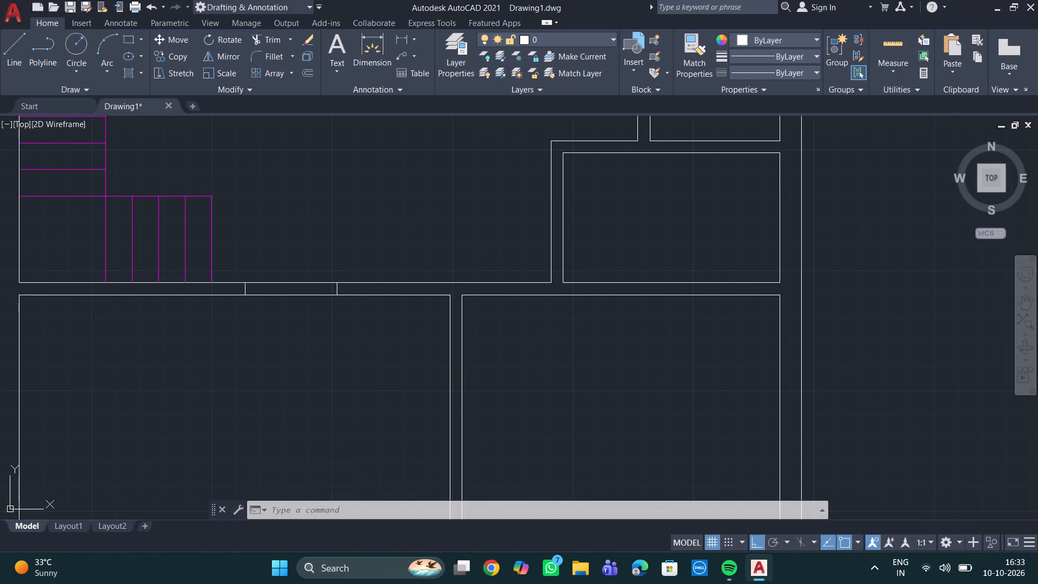
{"action": "scroll", "coordinate": [465, 290], "scroll_direction": "up", "scroll_amount": 1}
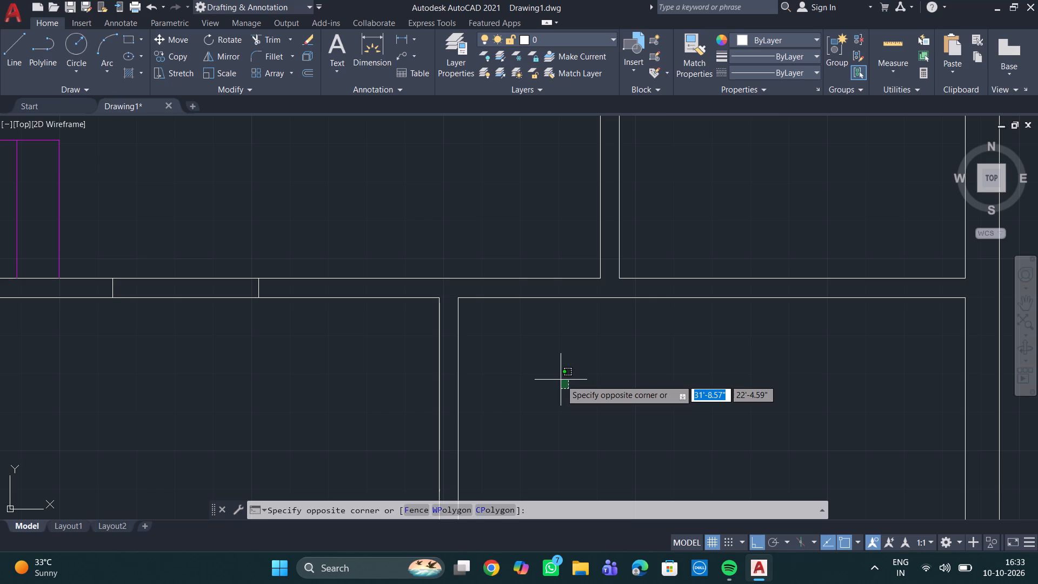
{"action": "key", "text": "Escape"}
{"action": "key", "text": "Escape"}
{"action": "key", "text": "Escape"}
{"action": "key", "text": "Escape"}
{"action": "key", "text": "Escape"}
{"action": "key", "text": "Escape"}
{"action": "key", "text": "l"}
{"action": "key", "text": "Return"}
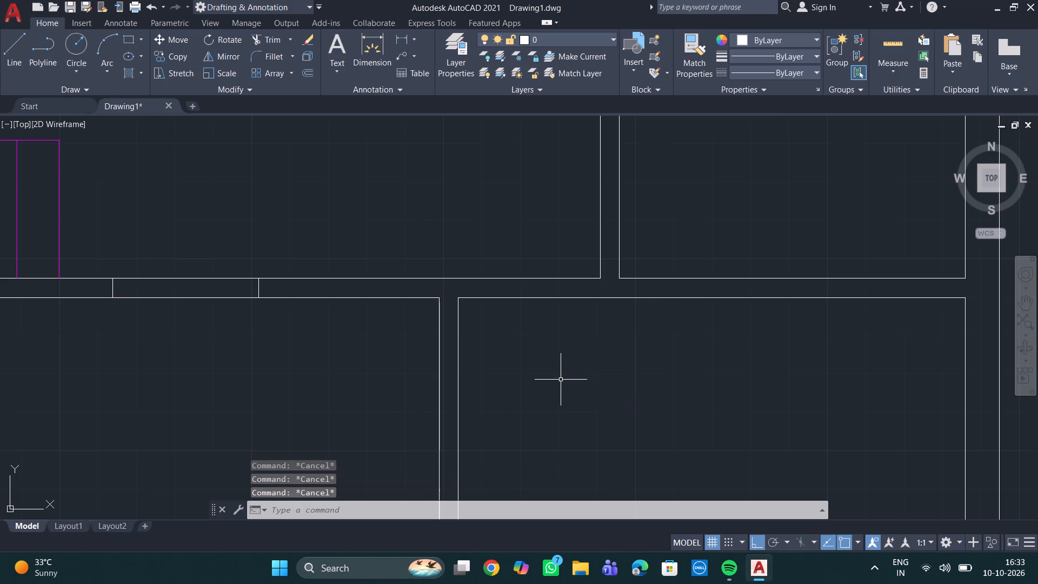
{"action": "scroll", "coordinate": [422, 283], "scroll_direction": "up", "scroll_amount": 2}
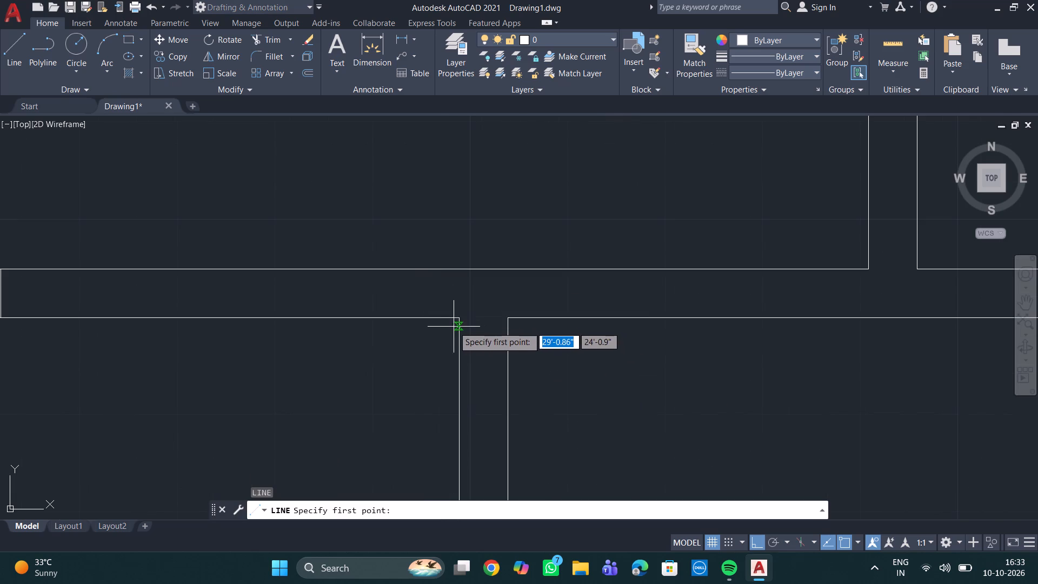
{"action": "left_click", "coordinate": [460, 321]}
{"action": "left_click", "coordinate": [460, 270]}
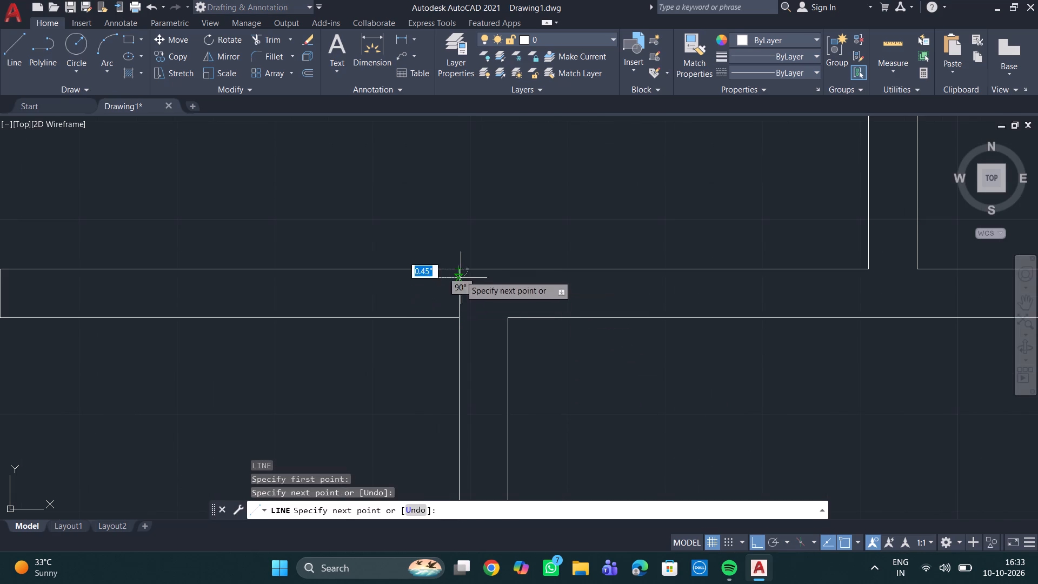
{"action": "key", "text": "Delete"}
{"action": "scroll", "coordinate": [343, 216], "scroll_direction": "down", "scroll_amount": 3}
{"action": "middle_click_drag", "start_coordinate": [347, 214], "coordinate": [518, 224]}
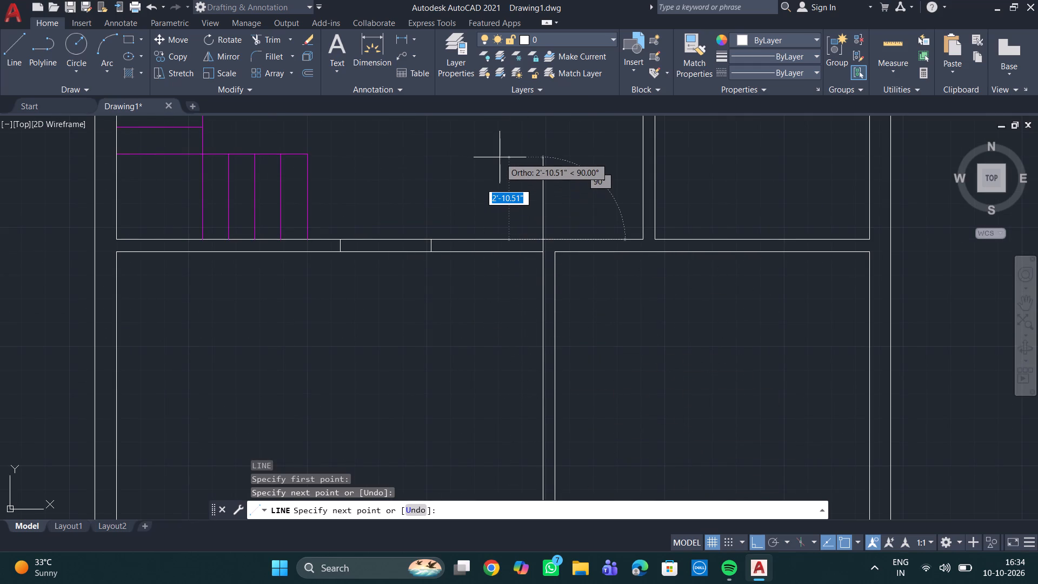
{"action": "key", "text": "Escape"}
{"action": "key", "text": "Escape"}
{"action": "key", "text": "Escape"}
{"action": "key", "text": "Escape"}
{"action": "key", "text": "Escape"}
{"action": "key", "text": "Escape"}
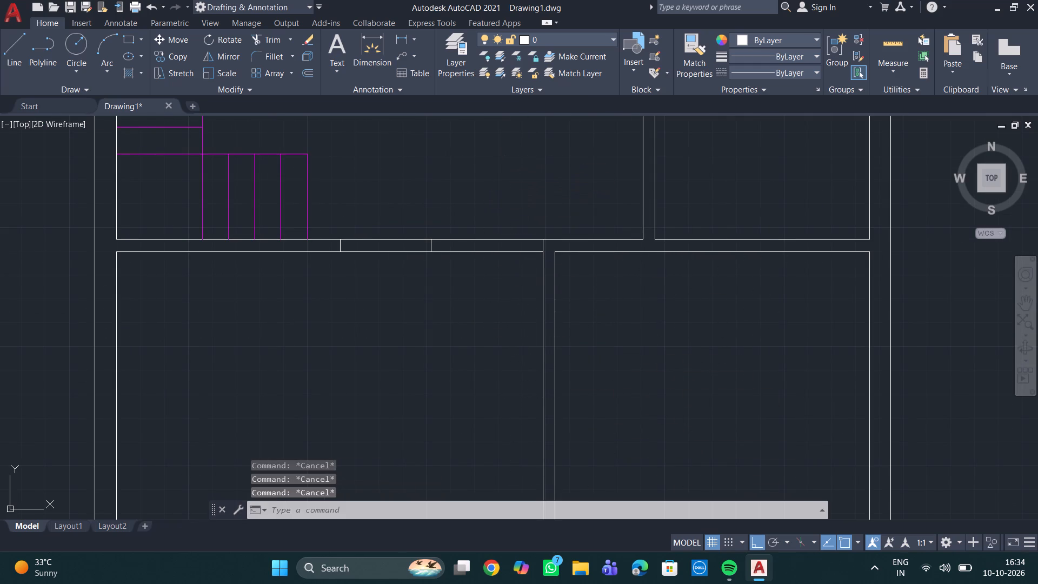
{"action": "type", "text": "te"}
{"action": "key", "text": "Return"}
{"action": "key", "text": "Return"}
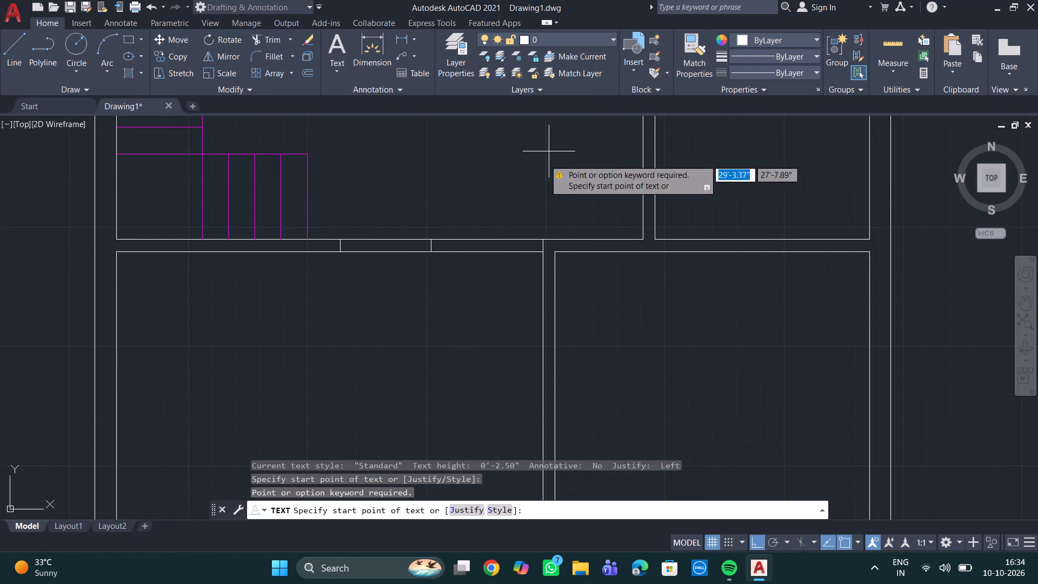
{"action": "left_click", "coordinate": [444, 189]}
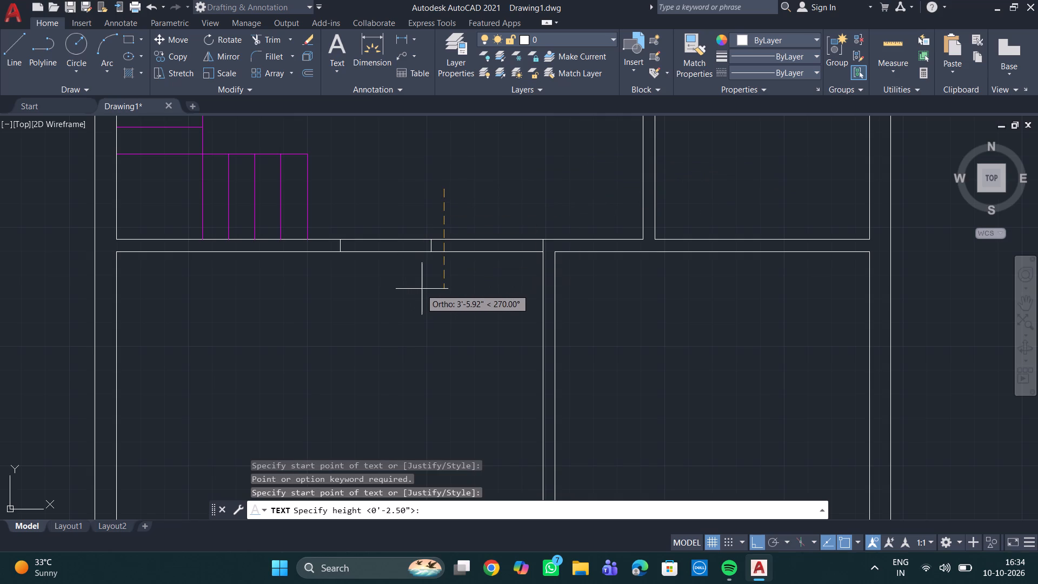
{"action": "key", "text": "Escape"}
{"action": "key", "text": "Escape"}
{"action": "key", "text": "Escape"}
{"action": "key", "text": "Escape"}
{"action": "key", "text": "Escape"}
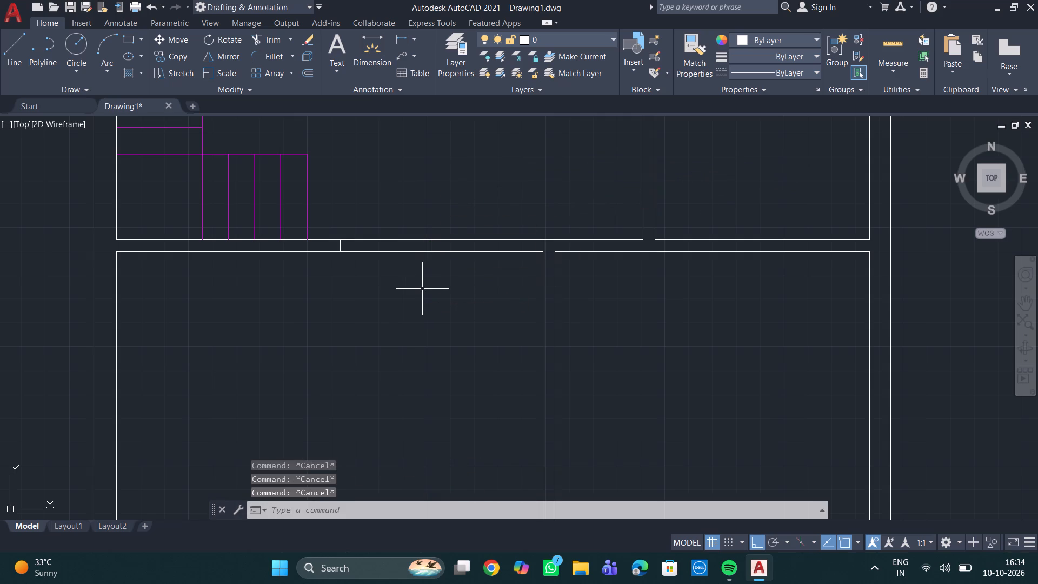
Trim both horizontal partition lines from the new line beside the stairs to the lower vertical partition, and remove the leftover mark between them.
{"action": "type", "text": "tr"}
{"action": "key", "text": "Return"}
{"action": "key", "text": "Return"}
{"action": "left_click", "coordinate": [391, 197]}
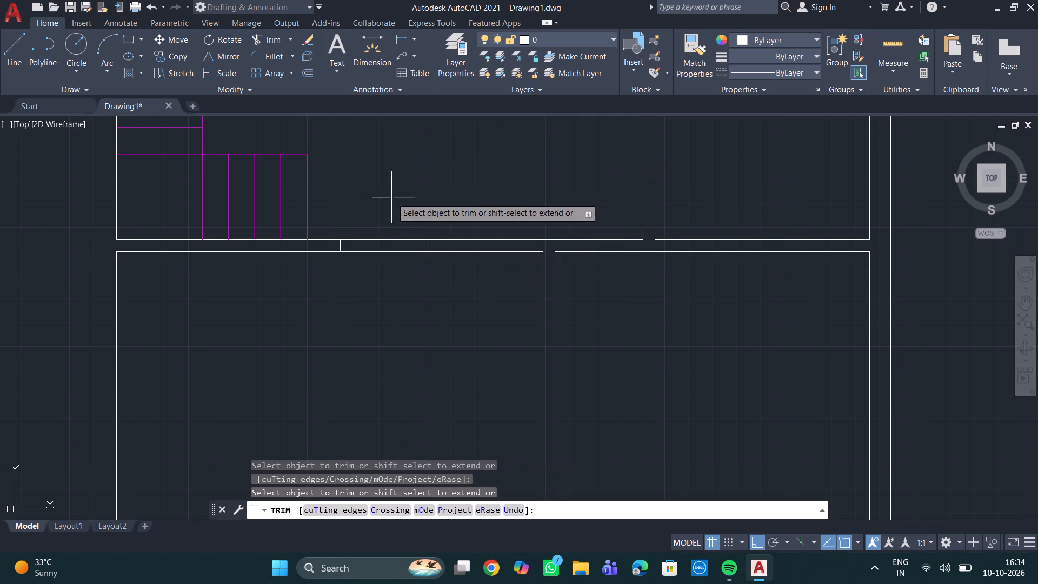
{"action": "left_click", "coordinate": [402, 310]}
{"action": "left_click", "coordinate": [513, 207]}
{"action": "left_click", "coordinate": [520, 296]}
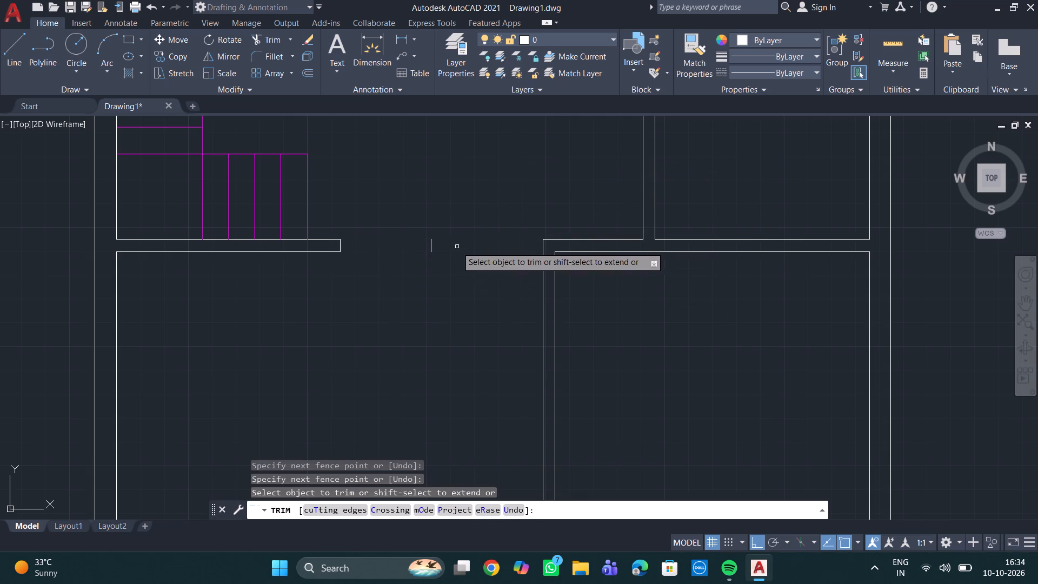
{"action": "left_click", "coordinate": [430, 247]}
Trim the short vertical segments at both ends of the horizontal partition in the narrow upper-middle room, opening its wall junctions.
{"action": "scroll", "coordinate": [475, 249], "scroll_direction": "down", "scroll_amount": 4}
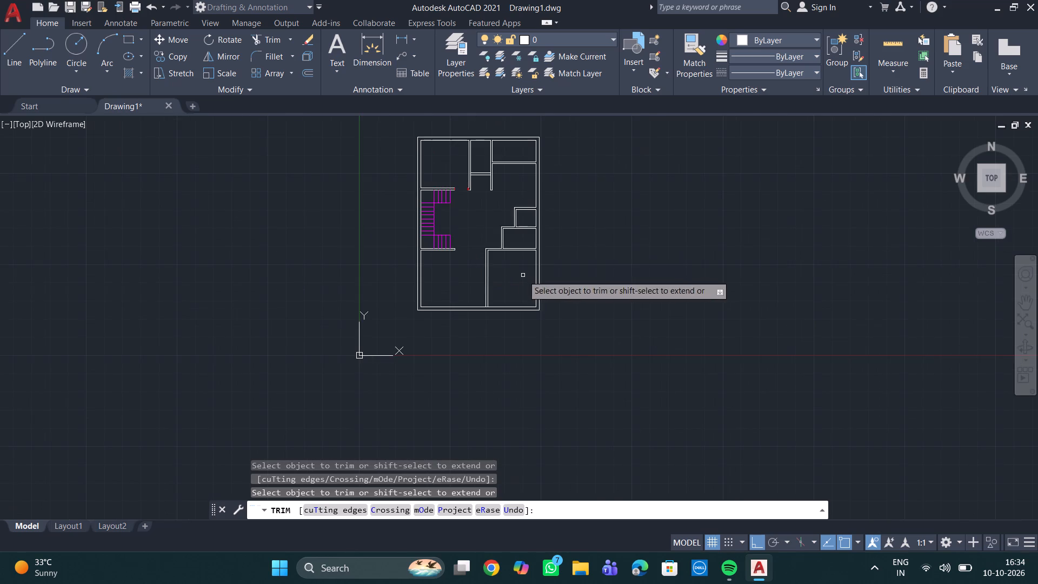
{"action": "middle_click_drag", "start_coordinate": [523, 274], "coordinate": [468, 298]}
{"action": "scroll", "coordinate": [397, 223], "scroll_direction": "up", "scroll_amount": 2}
{"action": "middle_click_drag", "start_coordinate": [444, 264], "coordinate": [435, 250]}
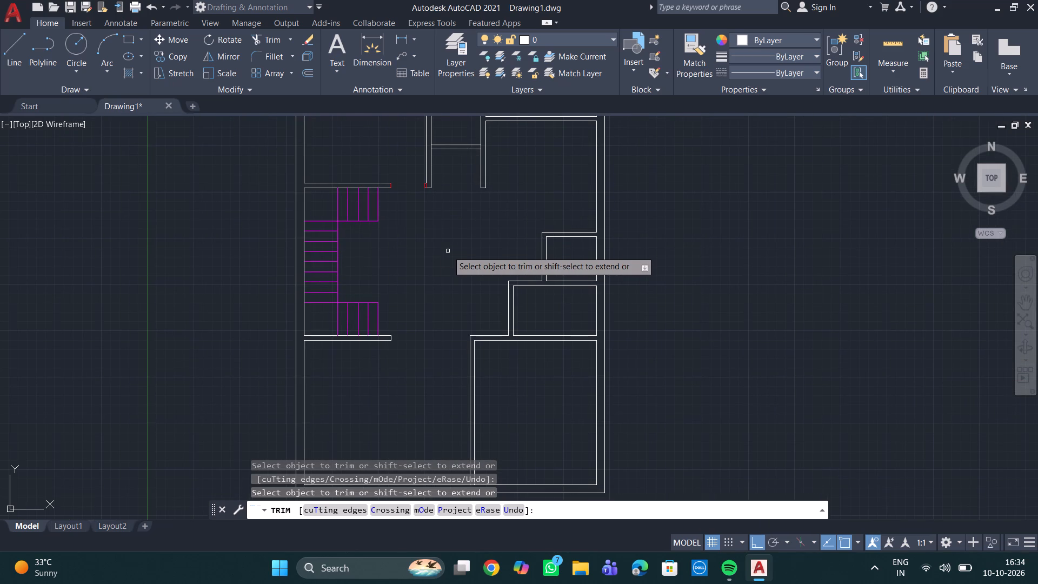
{"action": "middle_click_drag", "start_coordinate": [497, 207], "coordinate": [441, 316]}
{"action": "scroll", "coordinate": [438, 314], "scroll_direction": "down", "scroll_amount": 1}
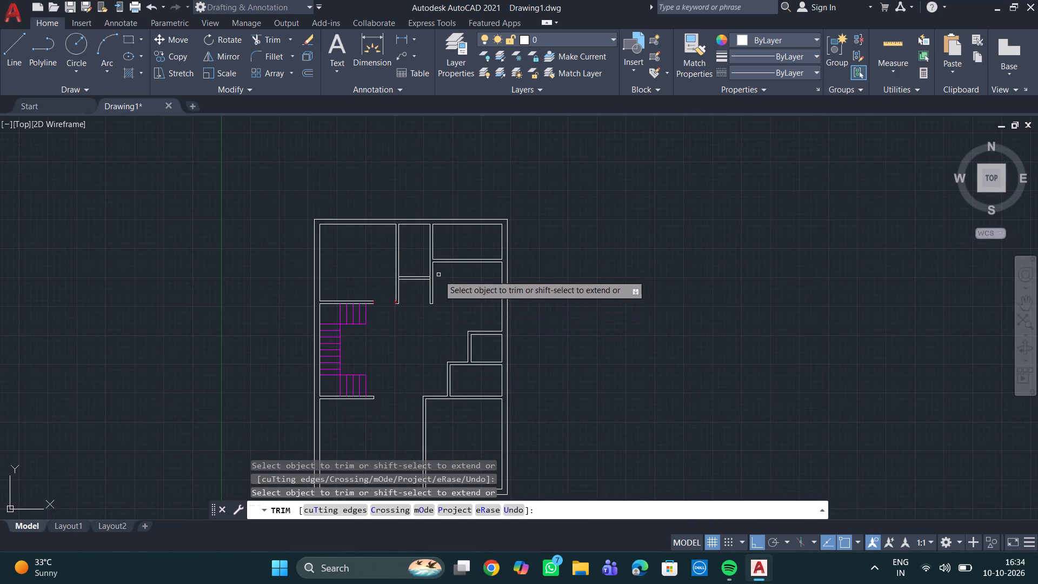
{"action": "middle_click_drag", "start_coordinate": [454, 276], "coordinate": [441, 315]}
{"action": "scroll", "coordinate": [405, 296], "scroll_direction": "up", "scroll_amount": 1}
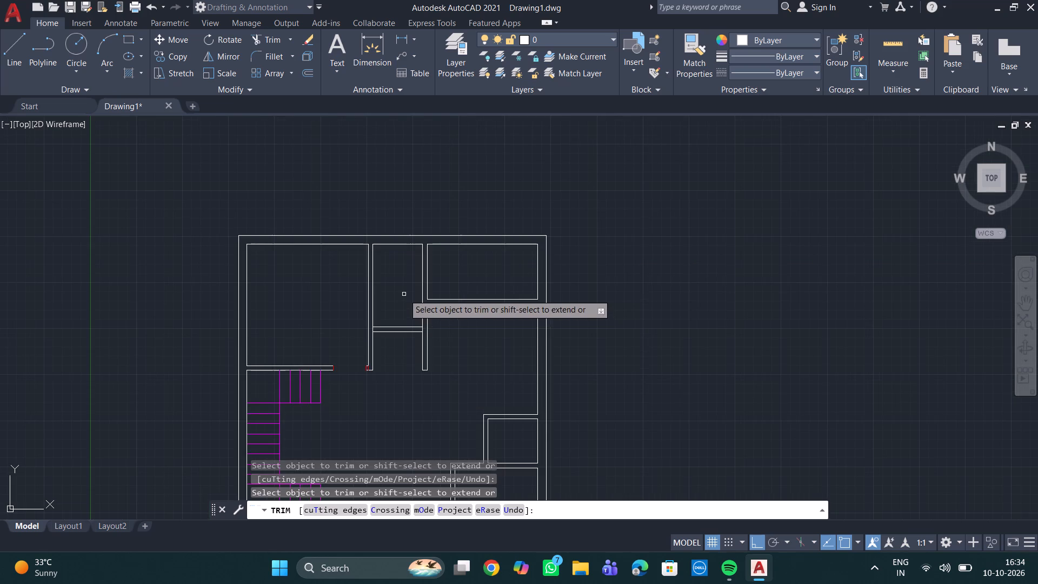
{"action": "scroll", "coordinate": [396, 299], "scroll_direction": "up", "scroll_amount": 2}
{"action": "double_click", "coordinate": [335, 378]}
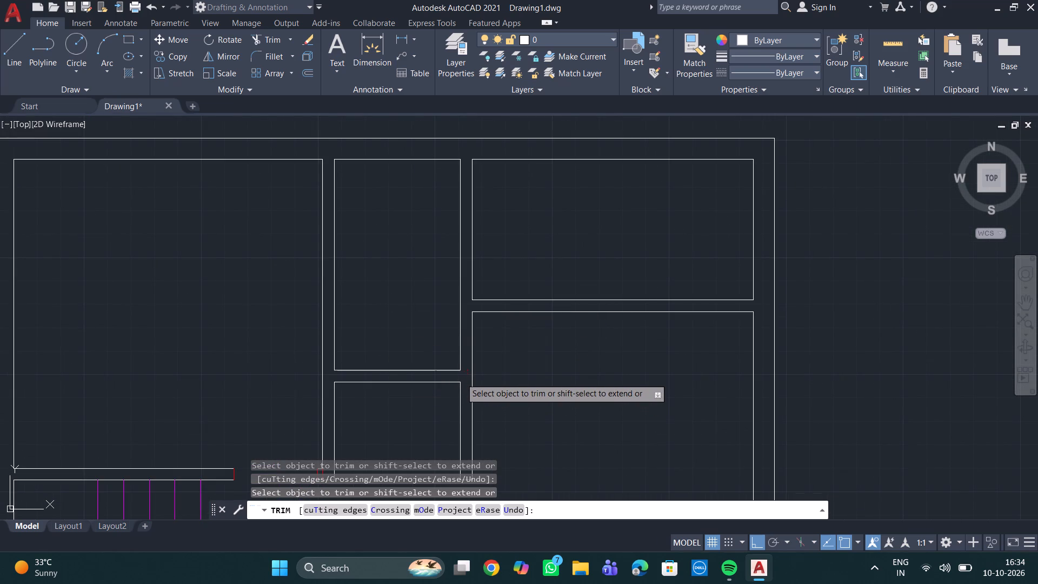
{"action": "double_click", "coordinate": [461, 378]}
Trim the bottom outer wall's inner line between the two faces of the lower vertical partition to open the junction.
{"action": "scroll", "coordinate": [561, 379], "scroll_direction": "down", "scroll_amount": 2}
{"action": "middle_click_drag", "start_coordinate": [578, 401], "coordinate": [550, 284]}
{"action": "middle_click_drag", "start_coordinate": [524, 353], "coordinate": [486, 251]}
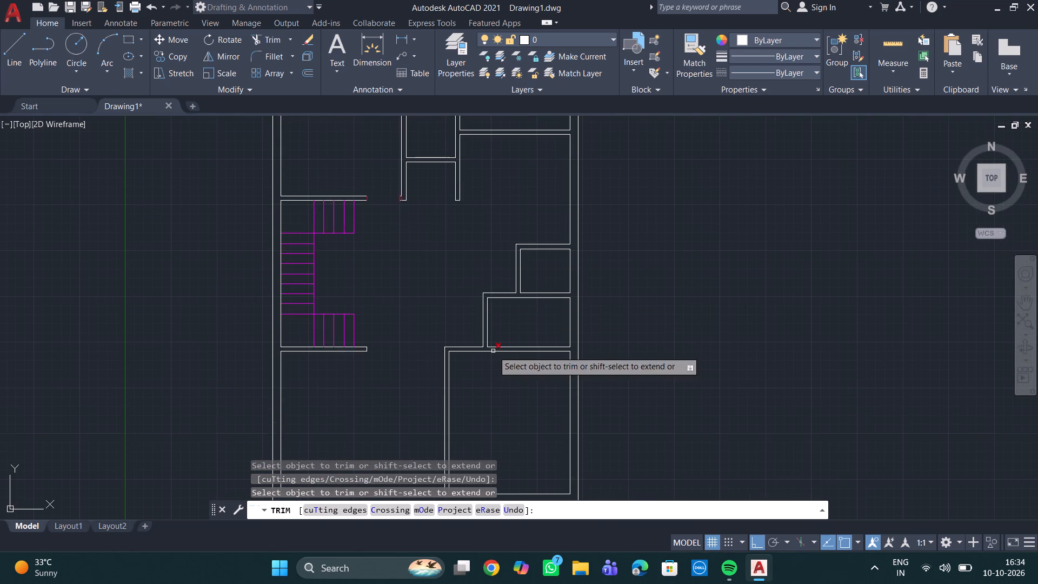
{"action": "middle_click_drag", "start_coordinate": [494, 351], "coordinate": [498, 249]}
{"action": "middle_click_drag", "start_coordinate": [533, 367], "coordinate": [530, 295]}
{"action": "scroll", "coordinate": [409, 318], "scroll_direction": "up", "scroll_amount": 1}
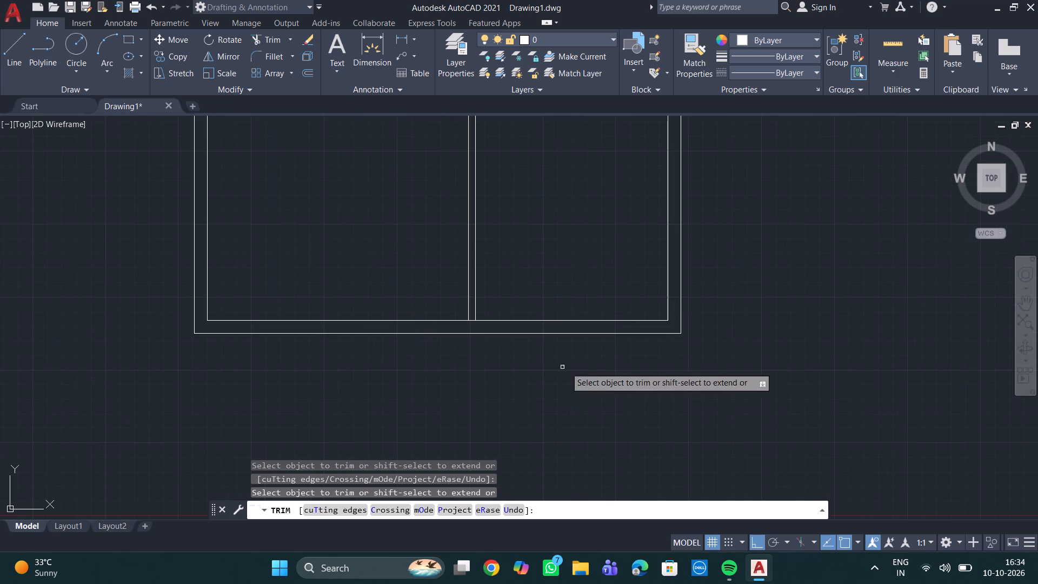
{"action": "scroll", "coordinate": [487, 340], "scroll_direction": "up", "scroll_amount": 2}
{"action": "left_click", "coordinate": [444, 294]}
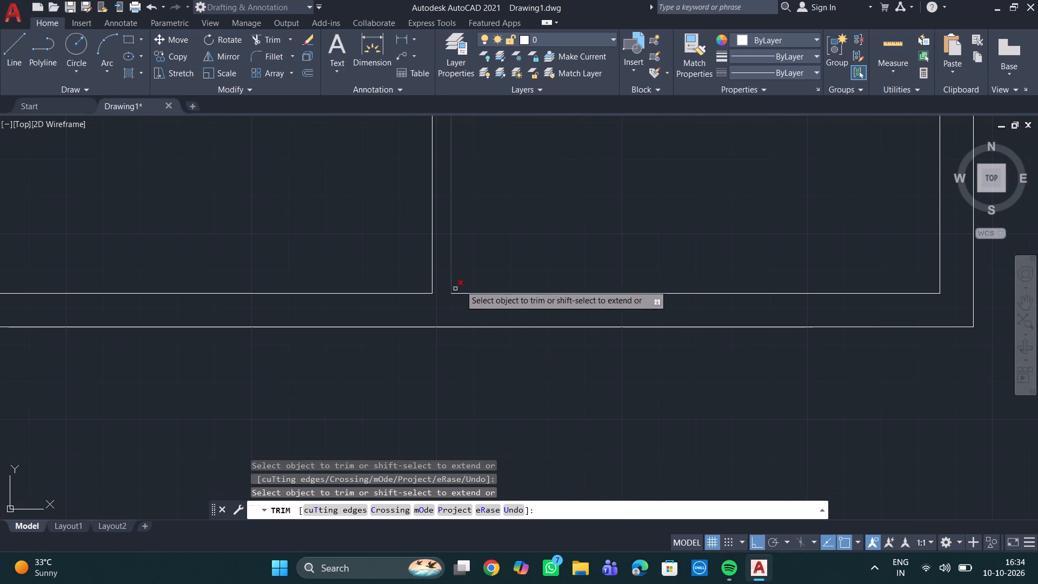
{"action": "scroll", "coordinate": [514, 253], "scroll_direction": "down", "scroll_amount": 3}
{"action": "middle_click_drag", "start_coordinate": [529, 234], "coordinate": [582, 367]}
{"action": "middle_click_drag", "start_coordinate": [454, 324], "coordinate": [443, 363]}
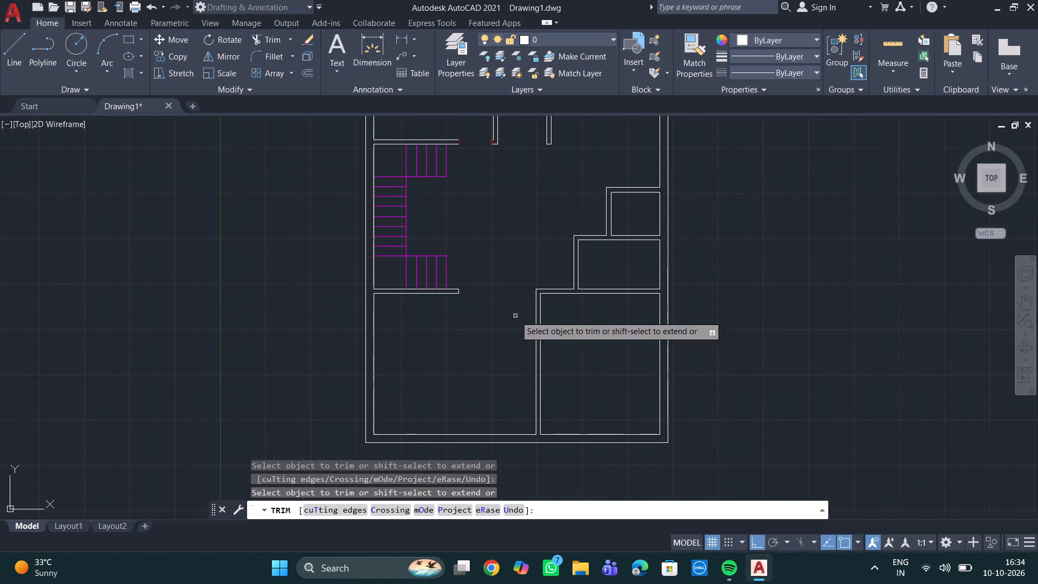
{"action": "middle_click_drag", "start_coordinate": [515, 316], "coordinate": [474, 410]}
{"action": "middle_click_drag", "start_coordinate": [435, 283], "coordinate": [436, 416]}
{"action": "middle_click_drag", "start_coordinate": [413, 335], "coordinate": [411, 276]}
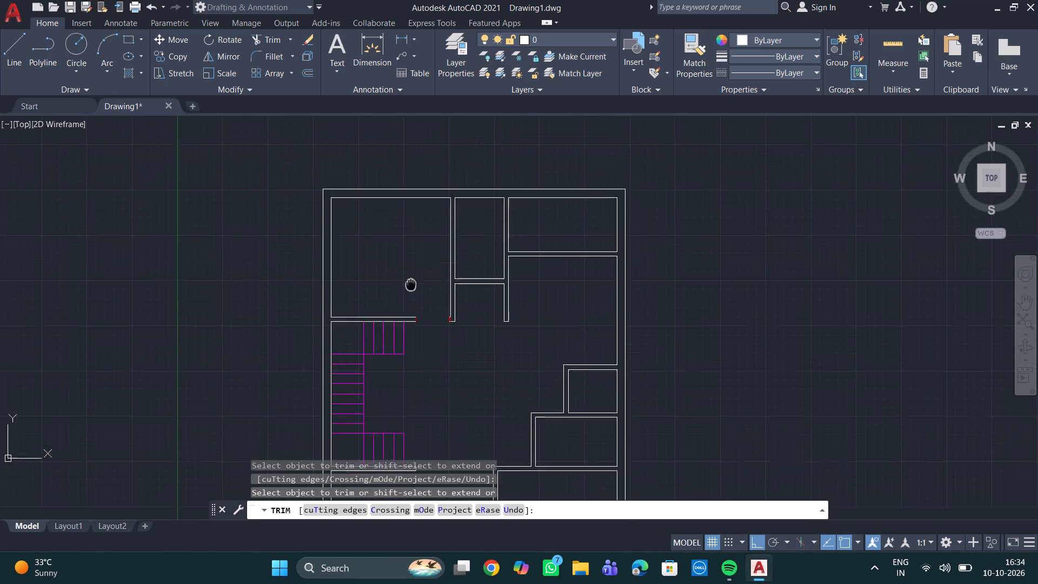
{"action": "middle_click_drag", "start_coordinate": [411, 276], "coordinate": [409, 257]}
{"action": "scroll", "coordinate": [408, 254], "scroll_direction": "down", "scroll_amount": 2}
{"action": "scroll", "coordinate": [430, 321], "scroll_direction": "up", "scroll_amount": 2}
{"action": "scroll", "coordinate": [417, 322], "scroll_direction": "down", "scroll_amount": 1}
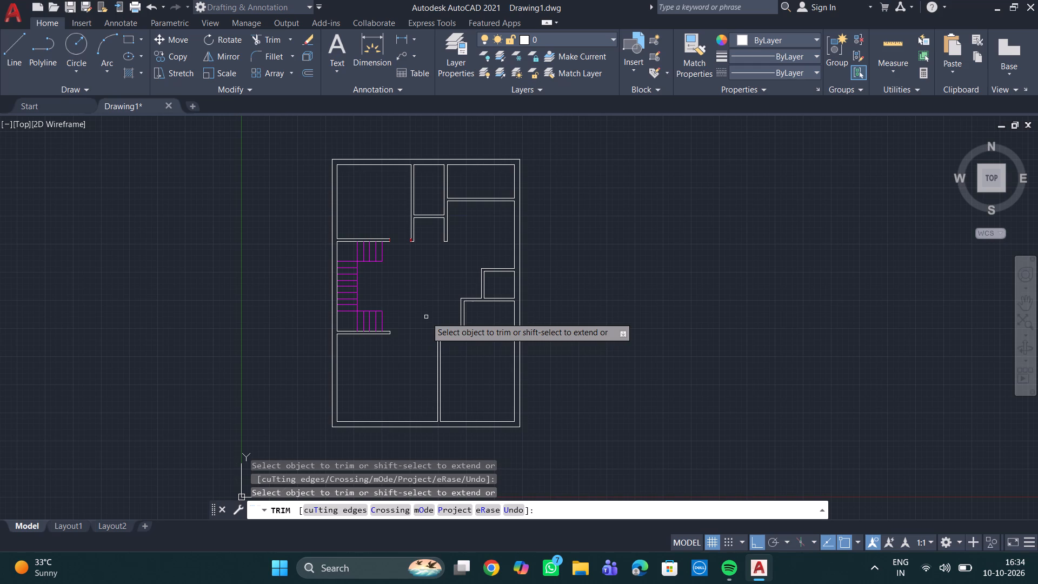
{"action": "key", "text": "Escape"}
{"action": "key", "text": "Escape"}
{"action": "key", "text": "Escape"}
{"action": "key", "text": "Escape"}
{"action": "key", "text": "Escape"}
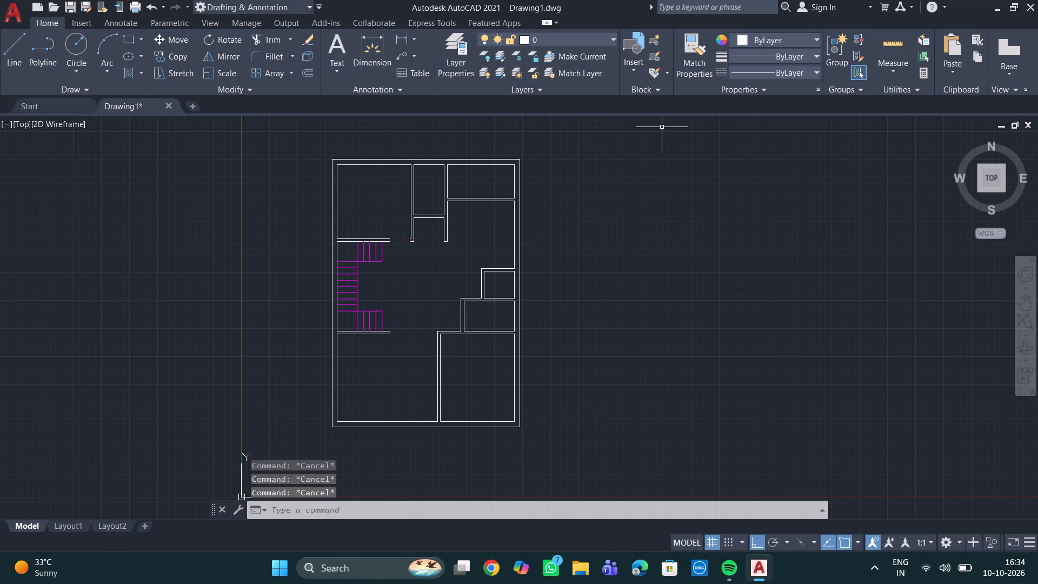
On the doors layer, draw a line across the left end of the horizontal partition in the narrow upper-middle room.
{"action": "left_click", "coordinate": [597, 39]}
{"action": "left_click", "coordinate": [581, 70]}
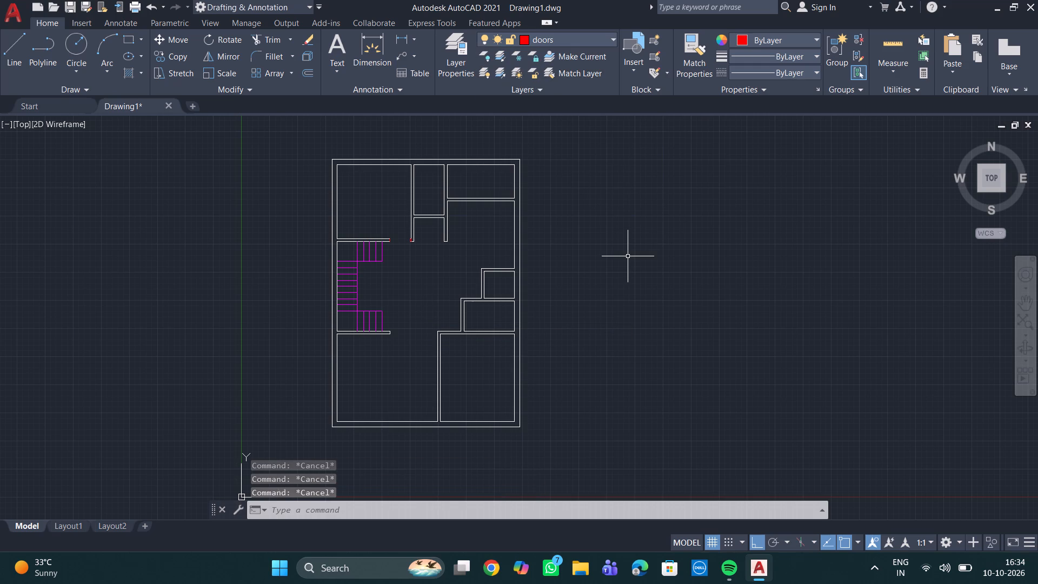
{"action": "key", "text": "l"}
{"action": "key", "text": "Return"}
{"action": "scroll", "coordinate": [441, 168], "scroll_direction": "up", "scroll_amount": 3}
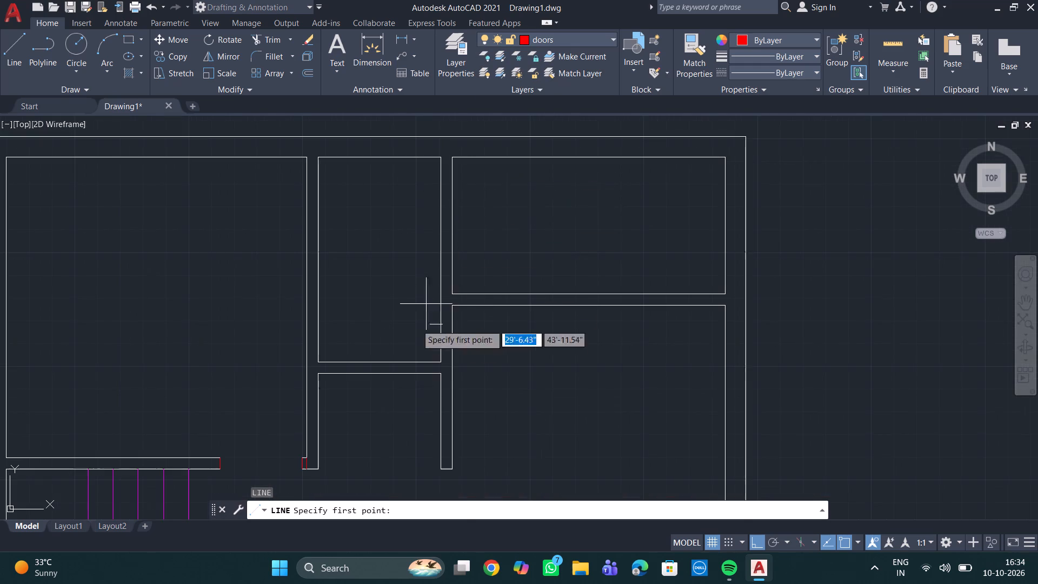
{"action": "scroll", "coordinate": [322, 365], "scroll_direction": "up", "scroll_amount": 2}
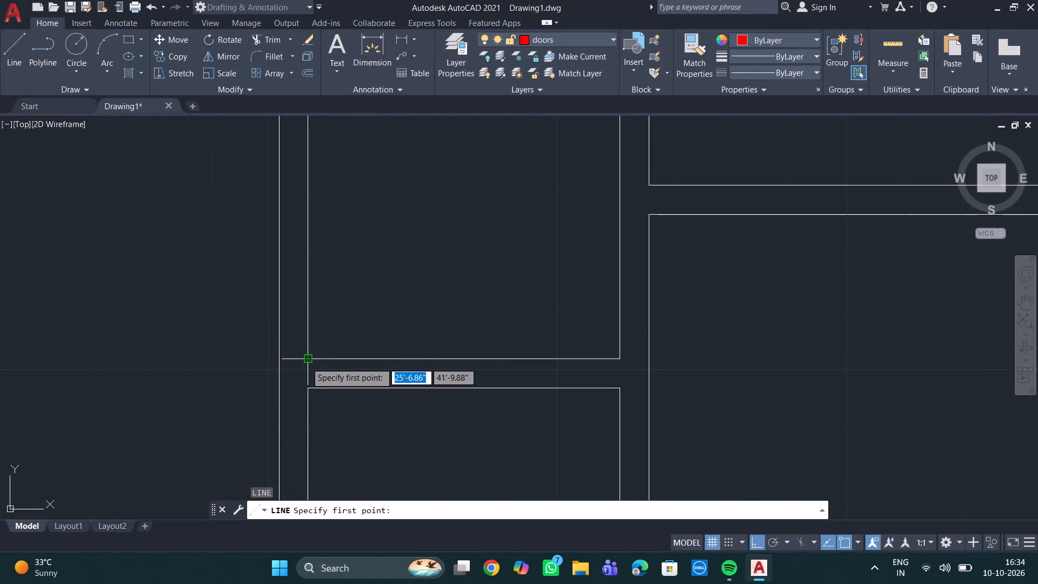
{"action": "left_click", "coordinate": [306, 362]}
{"action": "left_click", "coordinate": [305, 389]}
{"action": "scroll", "coordinate": [389, 411], "scroll_direction": "down", "scroll_amount": 2}
{"action": "middle_click_drag", "start_coordinate": [389, 411], "coordinate": [391, 329]}
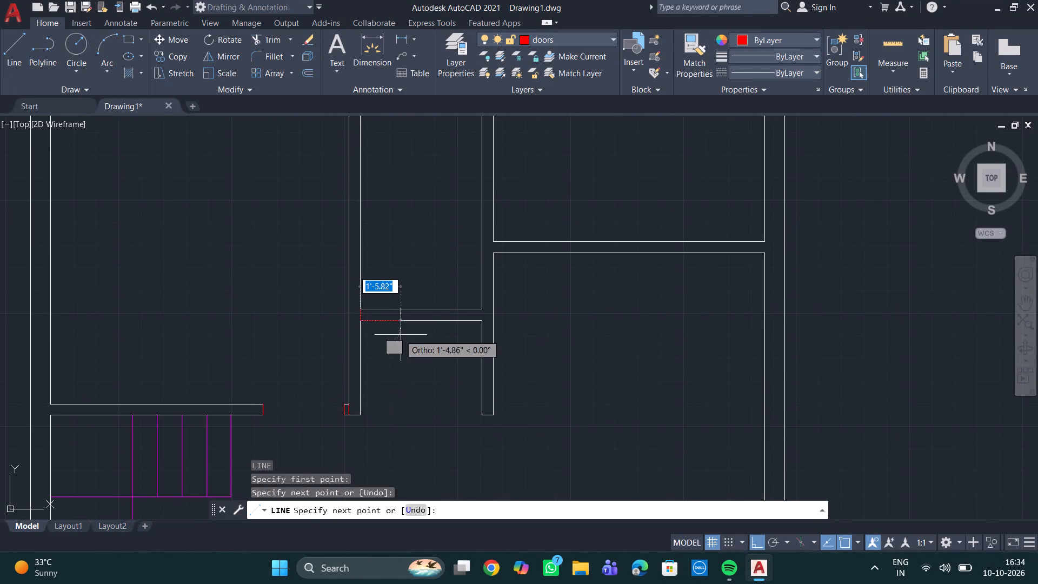
{"action": "key", "text": "space"}
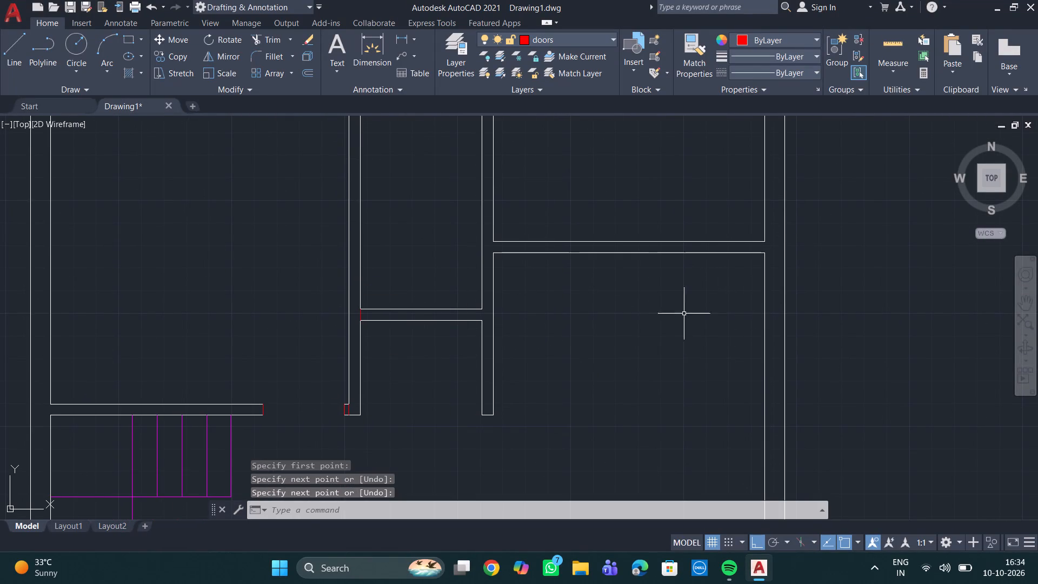
Draw a short line across the partition below the upper-right room, a little in from its left end.
{"action": "middle_click_drag", "start_coordinate": [682, 310], "coordinate": [582, 409]}
{"action": "key", "text": "space"}
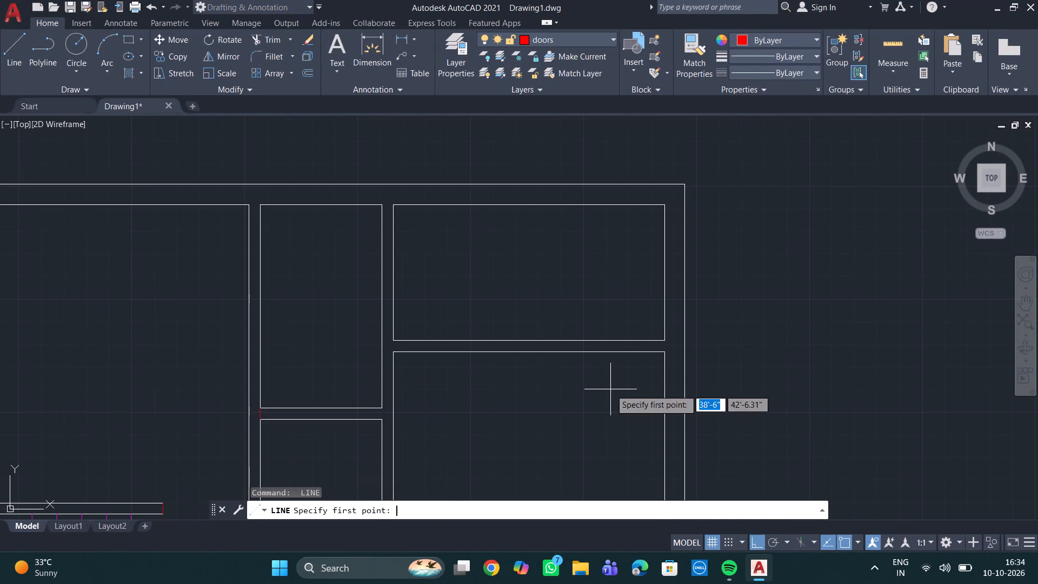
{"action": "scroll", "coordinate": [504, 348], "scroll_direction": "up", "scroll_amount": 1}
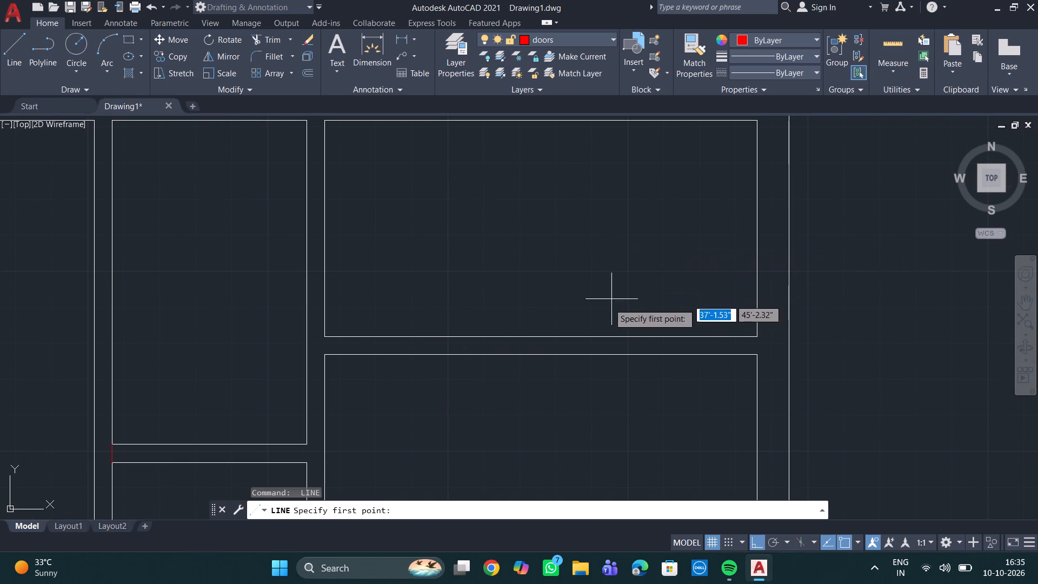
{"action": "left_click", "coordinate": [438, 337]}
{"action": "left_click", "coordinate": [437, 359]}
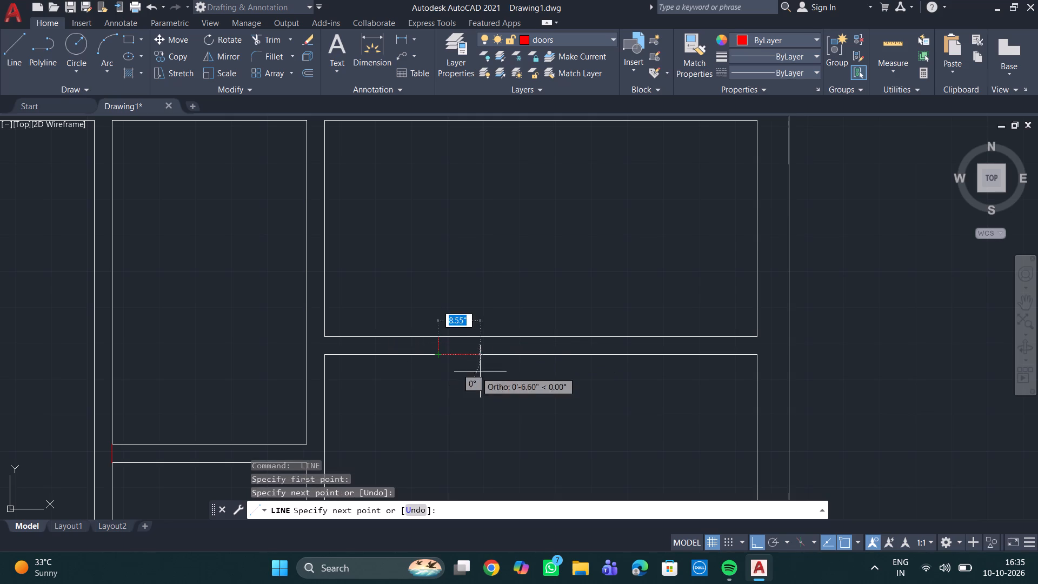
{"action": "key", "text": "space"}
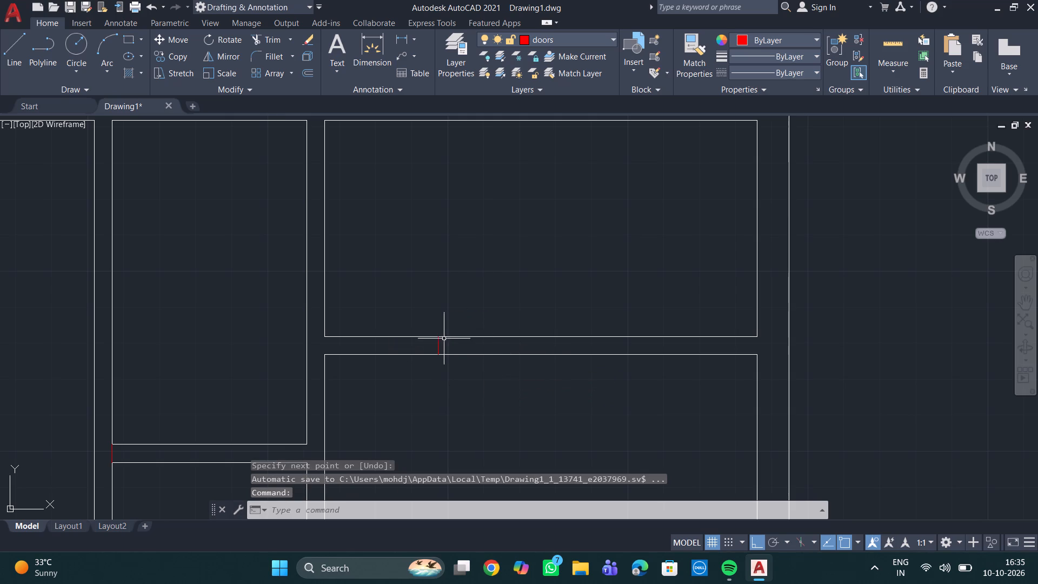
Draw a line from the small right-hand room's upper-left inner corner up to its top wall's outer face.
{"action": "middle_click_drag", "start_coordinate": [493, 370], "coordinate": [550, 271]}
{"action": "scroll", "coordinate": [550, 271], "scroll_direction": "down", "scroll_amount": 2}
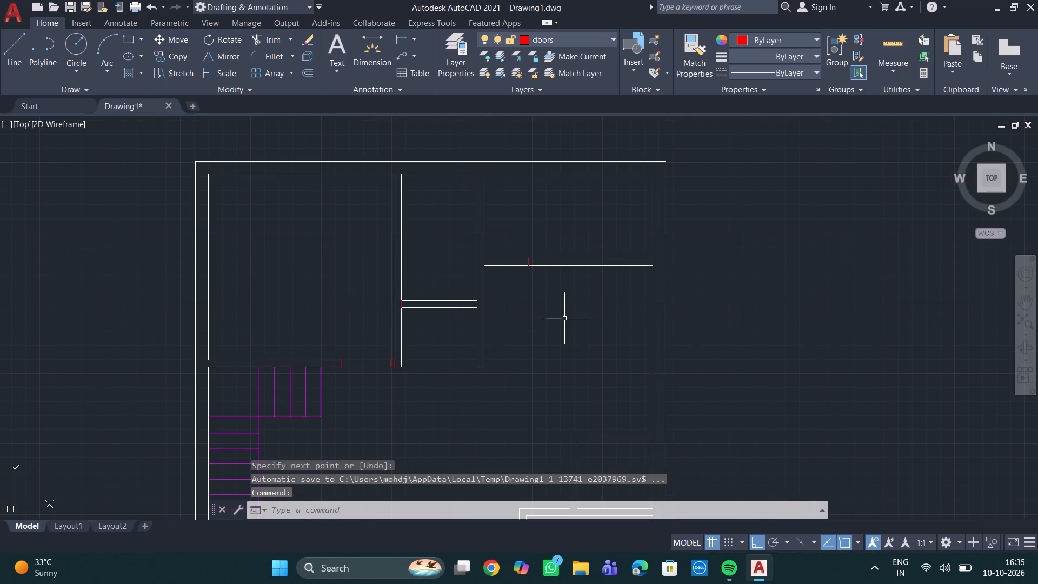
{"action": "key", "text": "space"}
{"action": "middle_click_drag", "start_coordinate": [574, 349], "coordinate": [555, 246]}
{"action": "scroll", "coordinate": [553, 289], "scroll_direction": "up", "scroll_amount": 1}
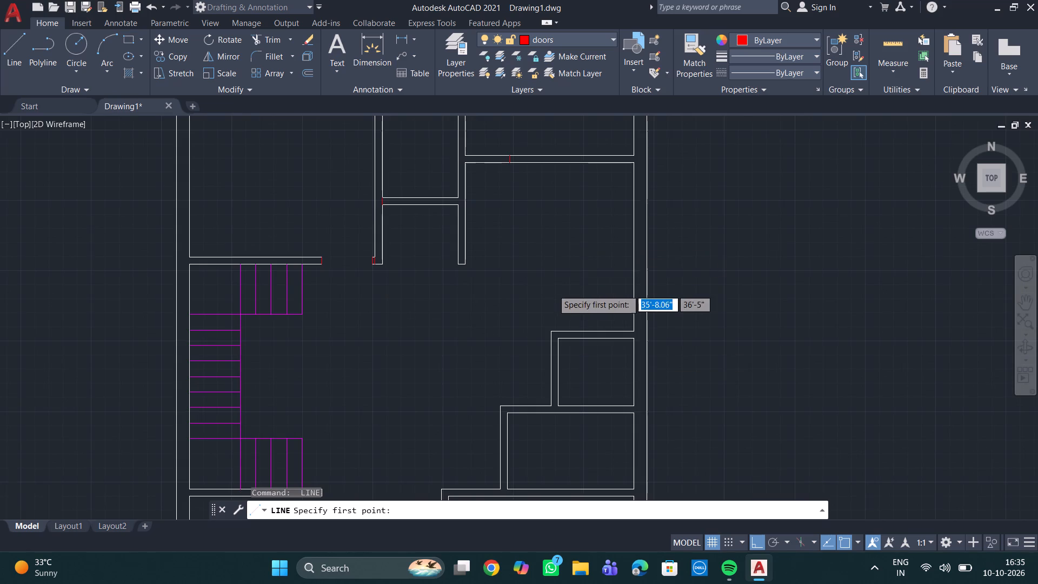
{"action": "middle_click_drag", "start_coordinate": [559, 316], "coordinate": [548, 250]}
{"action": "scroll", "coordinate": [555, 303], "scroll_direction": "up", "scroll_amount": 1}
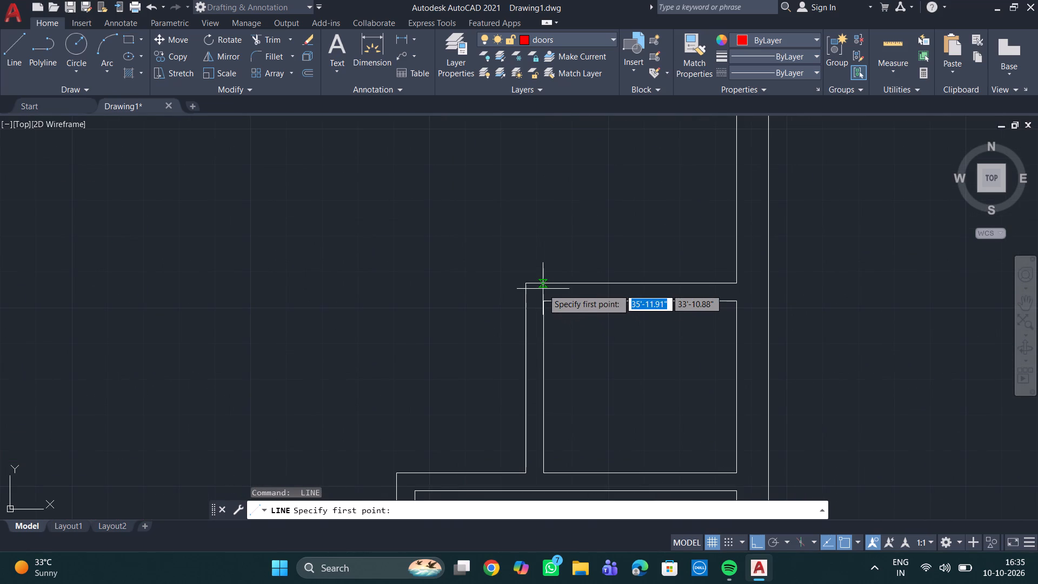
{"action": "left_click", "coordinate": [543, 300]}
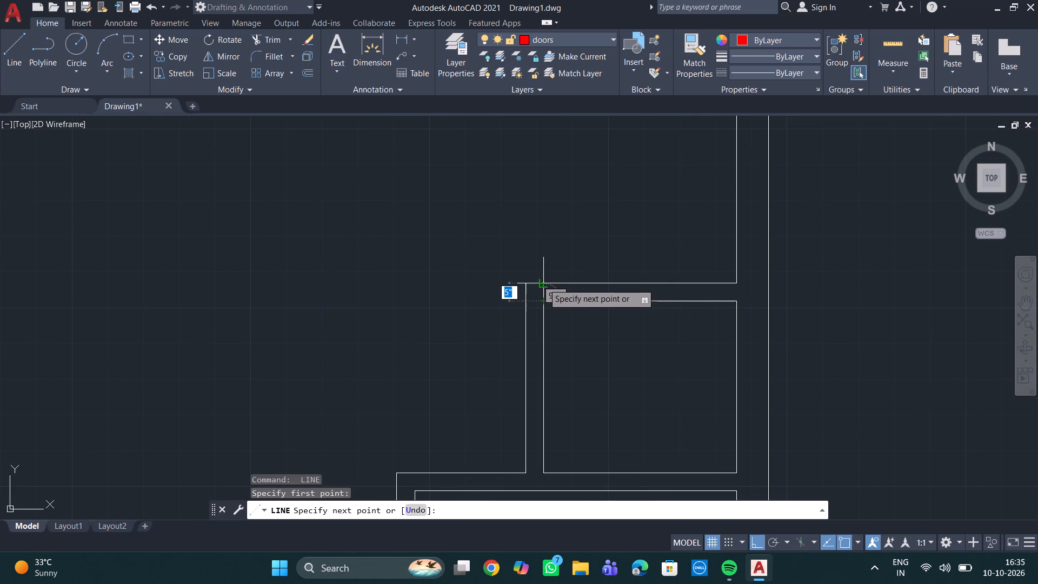
{"action": "left_click", "coordinate": [543, 283]}
{"action": "key", "text": "space"}
Draw a line across the partition below the stepped middle-right room, starting at that room's lower-left inner corner.
{"action": "key", "text": "space"}
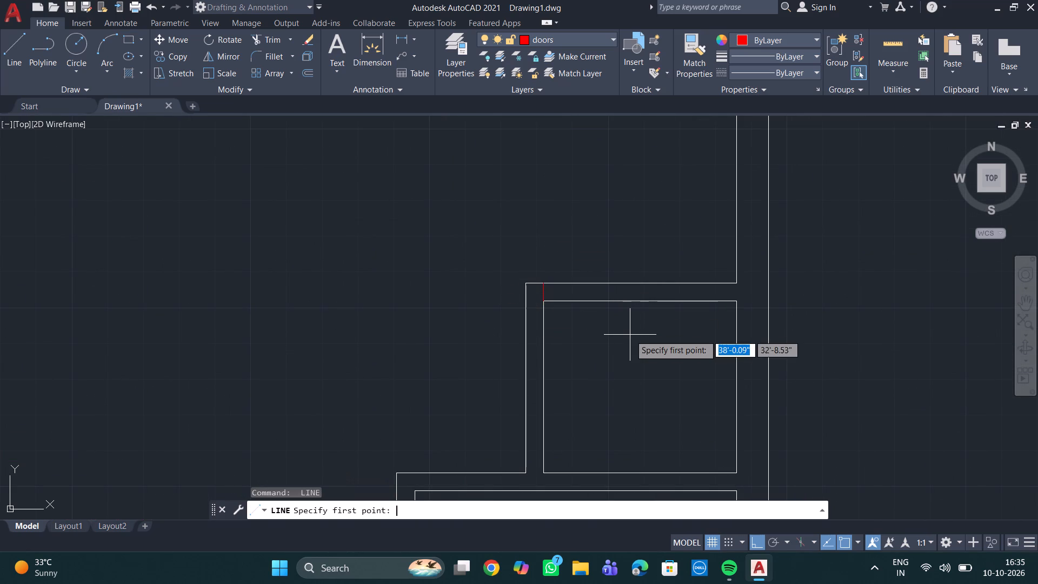
{"action": "scroll", "coordinate": [628, 339], "scroll_direction": "down", "scroll_amount": 2}
{"action": "middle_click_drag", "start_coordinate": [620, 334], "coordinate": [587, 273]}
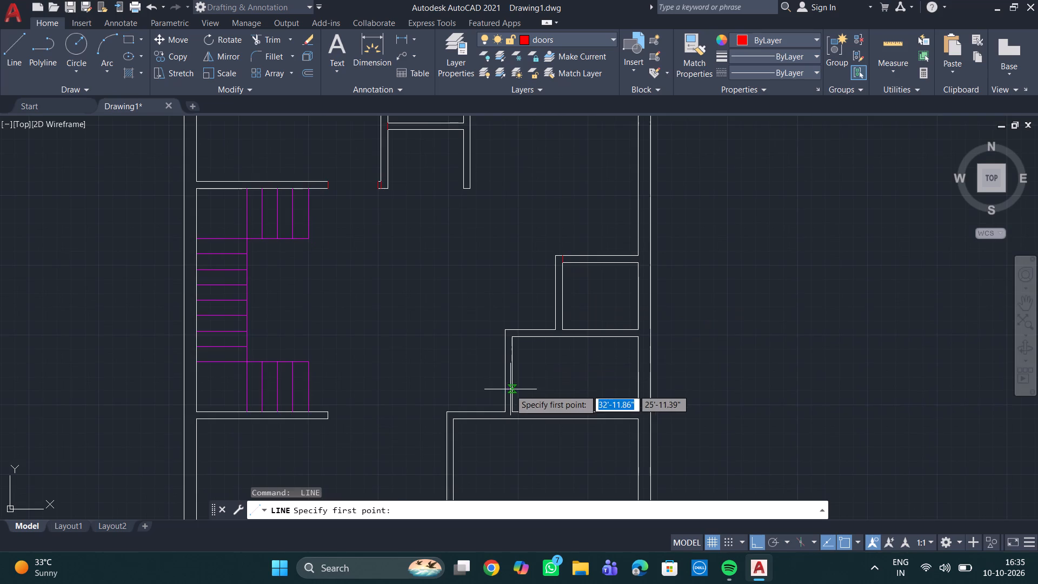
{"action": "scroll", "coordinate": [510, 389], "scroll_direction": "up", "scroll_amount": 1}
{"action": "middle_click_drag", "start_coordinate": [519, 399], "coordinate": [530, 313]}
{"action": "scroll", "coordinate": [533, 342], "scroll_direction": "up", "scroll_amount": 2}
{"action": "left_click", "coordinate": [504, 337]}
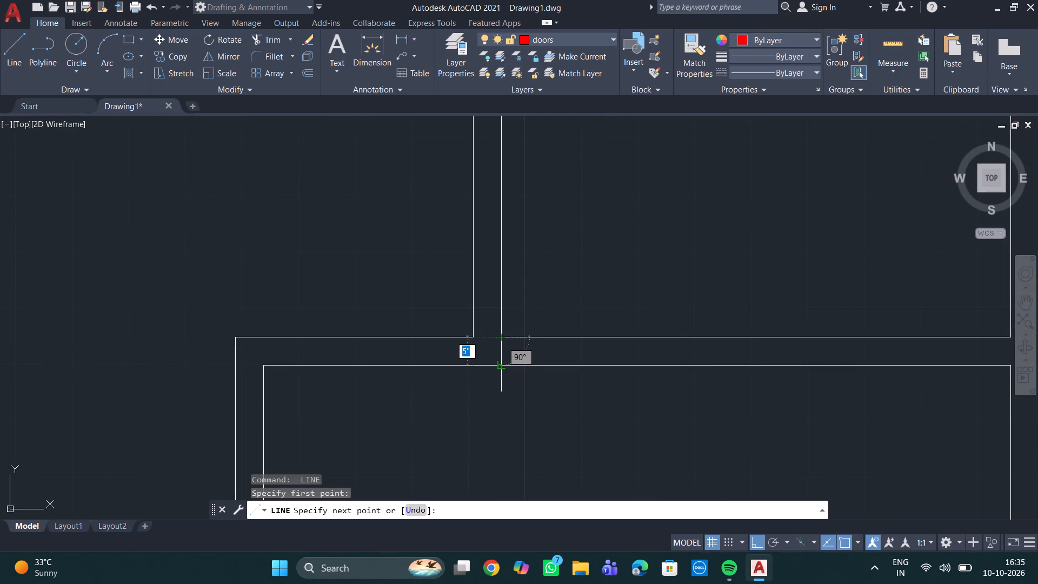
{"action": "left_click", "coordinate": [504, 364]}
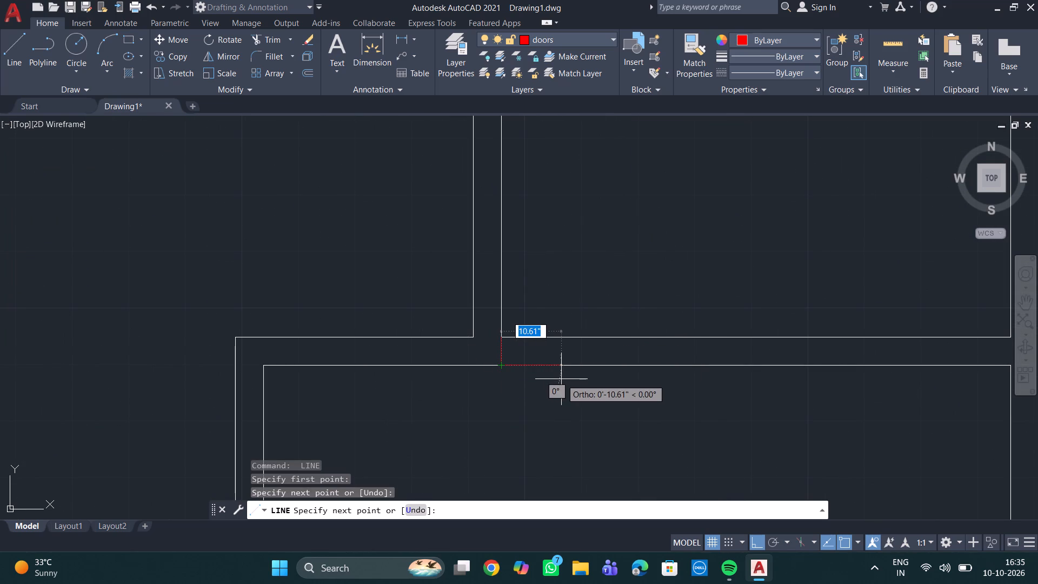
{"action": "key", "text": "space"}
Draw a line from the lower-right room's upper-left inner corner up to the horizontal partition's upper face.
{"action": "key", "text": "space"}
{"action": "scroll", "coordinate": [189, 288], "scroll_direction": "down", "scroll_amount": 1}
{"action": "middle_click_drag", "start_coordinate": [191, 288], "coordinate": [334, 254]}
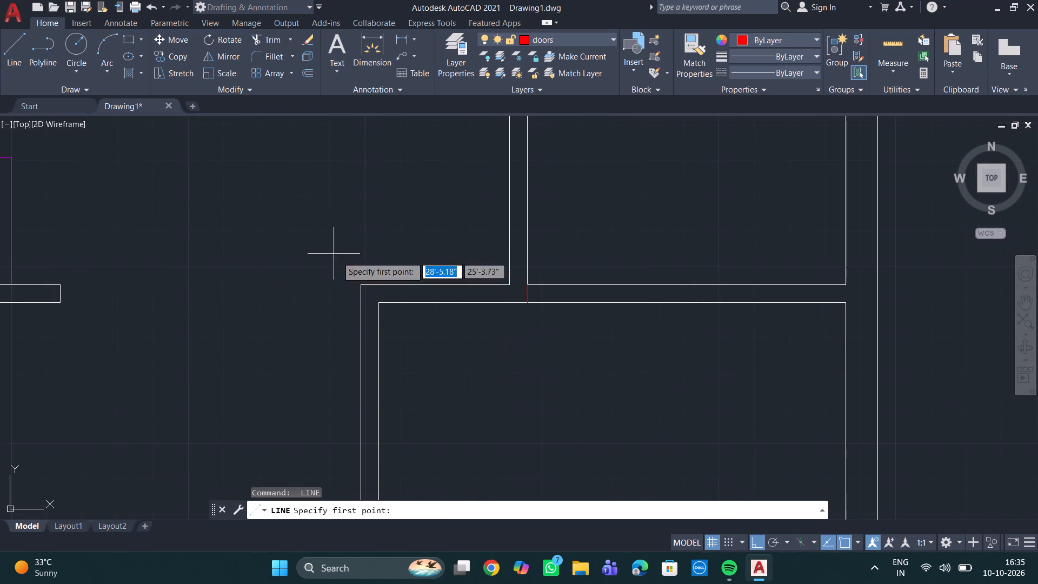
{"action": "scroll", "coordinate": [377, 306], "scroll_direction": "up", "scroll_amount": 1}
{"action": "left_click", "coordinate": [378, 302]}
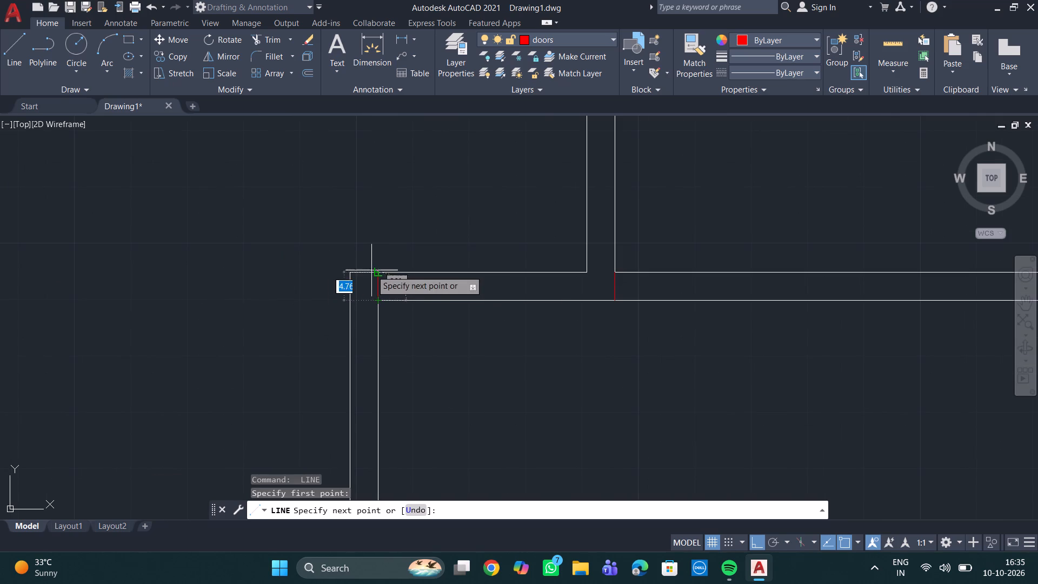
{"action": "left_click", "coordinate": [377, 271]}
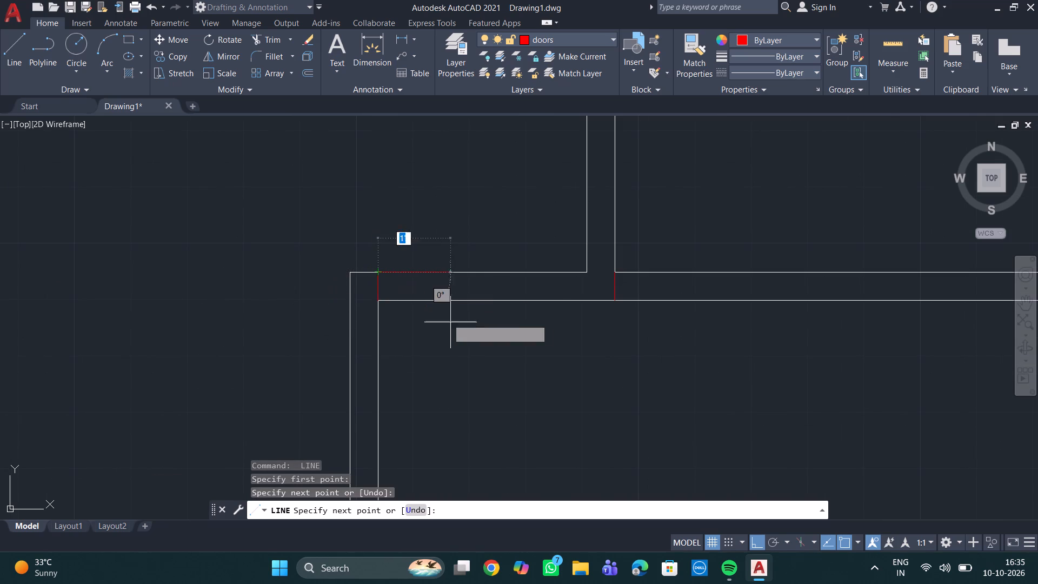
{"action": "key", "text": "space"}
Draw a line across the bottom outer wall, starting where the lower vertical partition's left face meets its inner line.
{"action": "scroll", "coordinate": [470, 334], "scroll_direction": "down", "scroll_amount": 1}
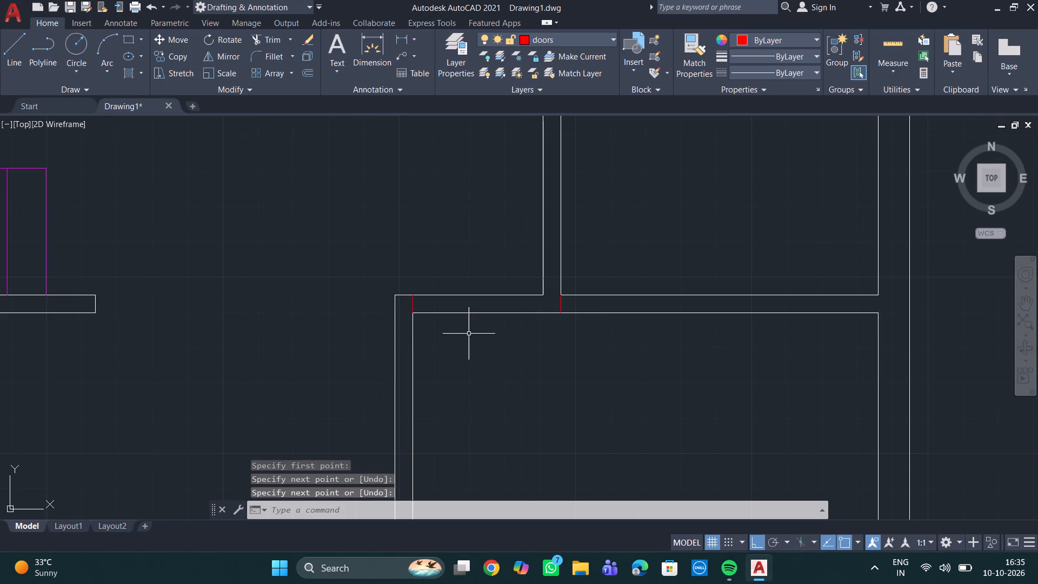
{"action": "middle_click_drag", "start_coordinate": [498, 341], "coordinate": [454, 157]}
{"action": "scroll", "coordinate": [454, 155], "scroll_direction": "down", "scroll_amount": 2}
{"action": "middle_click_drag", "start_coordinate": [516, 267], "coordinate": [635, 266]}
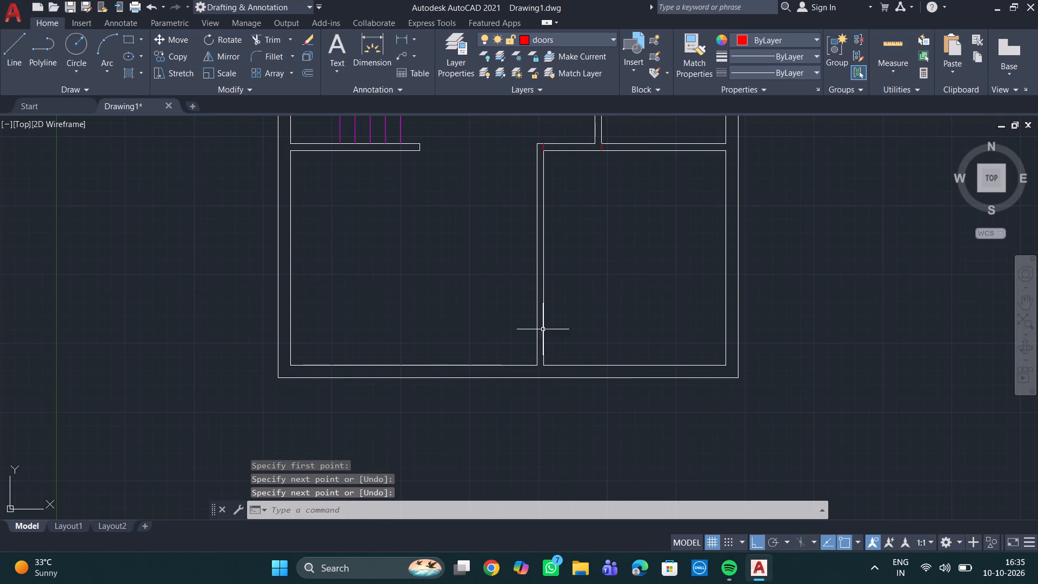
{"action": "scroll", "coordinate": [535, 348], "scroll_direction": "up", "scroll_amount": 1}
{"action": "key", "text": "space"}
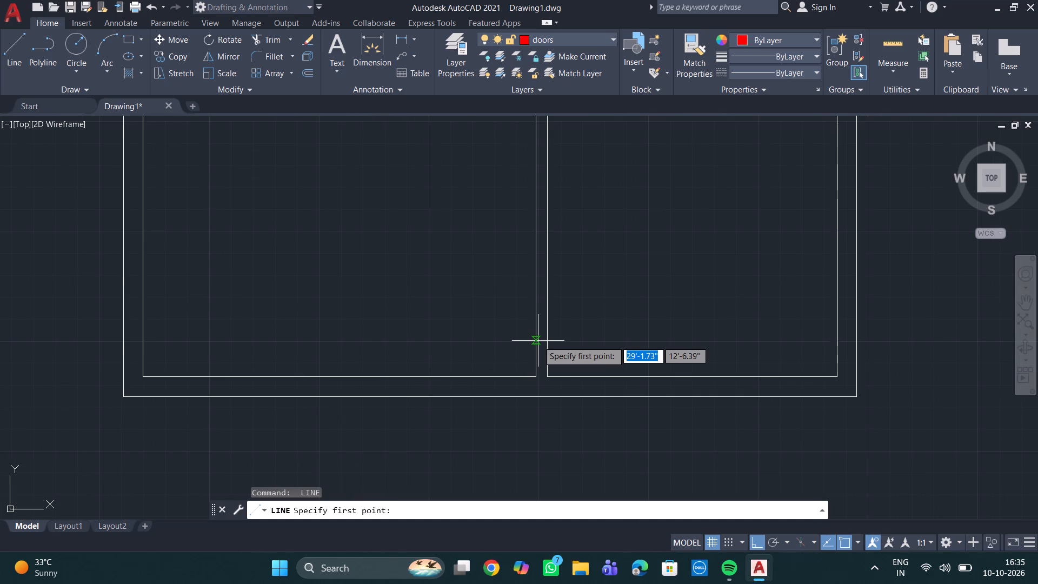
{"action": "scroll", "coordinate": [545, 399], "scroll_direction": "up", "scroll_amount": 2}
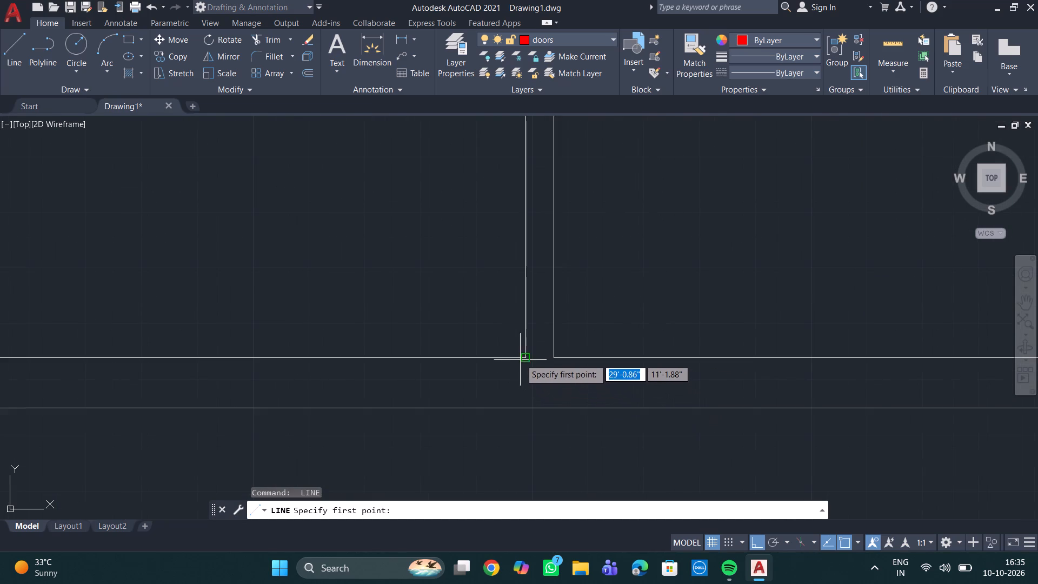
{"action": "double_click", "coordinate": [522, 356]}
{"action": "left_click", "coordinate": [529, 407]}
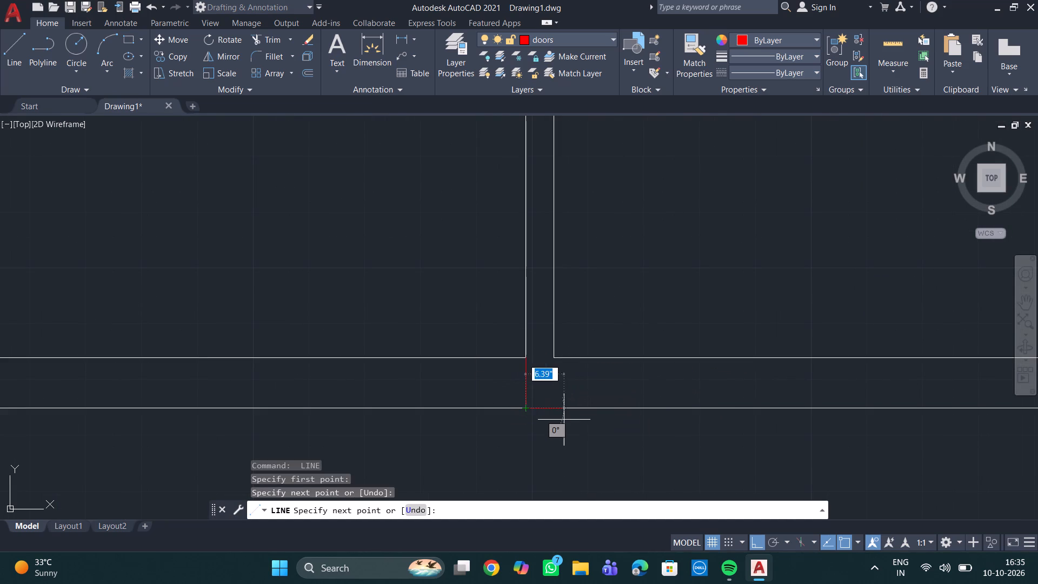
{"action": "key", "text": "space"}
Offset the red line at the left end of the partition below the narrow top-middle room by 2" to the right.
{"action": "scroll", "coordinate": [508, 357], "scroll_direction": "down", "scroll_amount": 3}
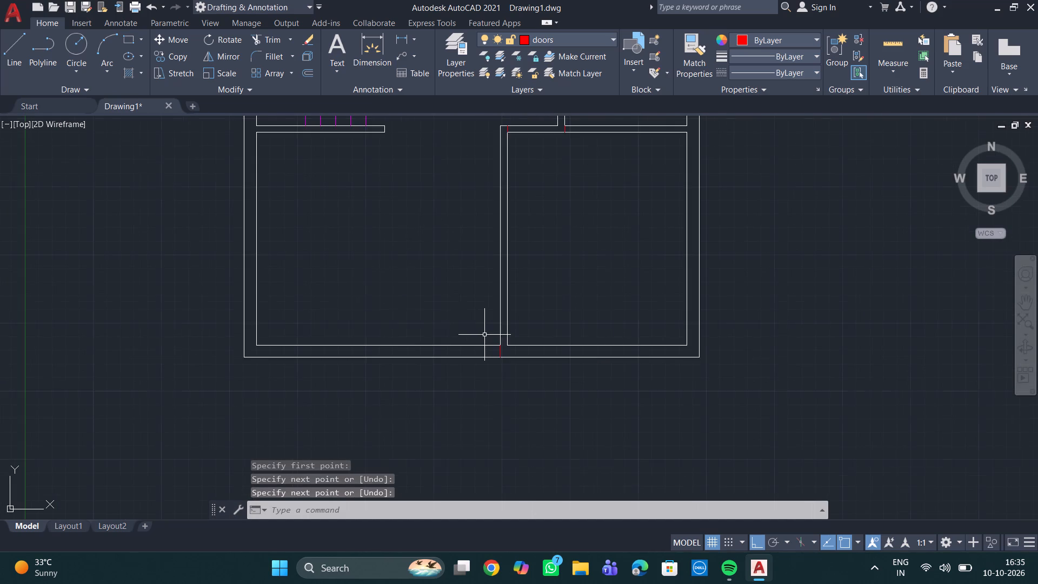
{"action": "middle_click_drag", "start_coordinate": [460, 320], "coordinate": [570, 341]}
{"action": "scroll", "coordinate": [570, 342], "scroll_direction": "down", "scroll_amount": 1}
{"action": "middle_click_drag", "start_coordinate": [555, 321], "coordinate": [465, 466]}
{"action": "scroll", "coordinate": [467, 463], "scroll_direction": "down", "scroll_amount": 1}
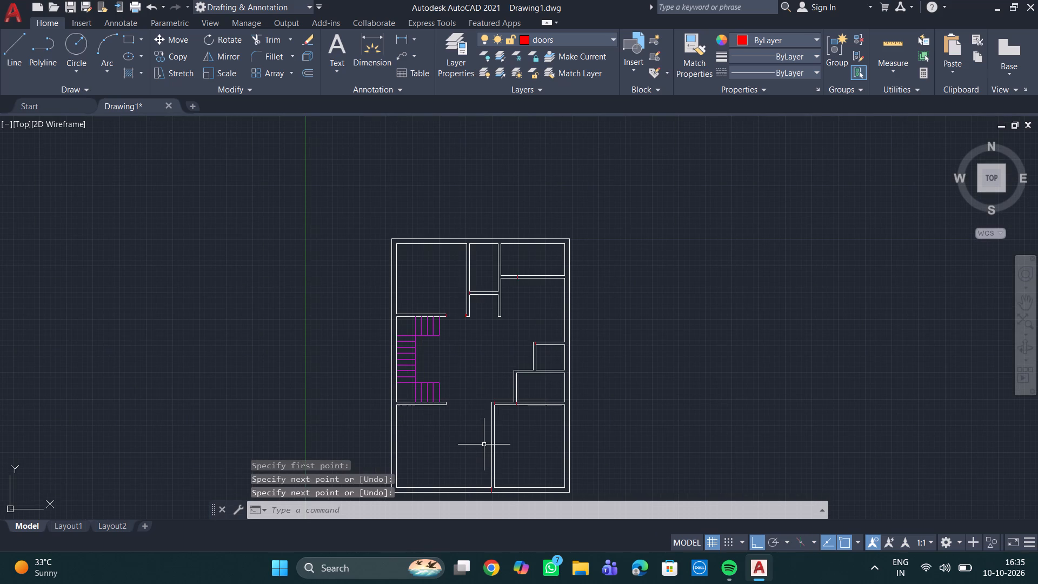
{"action": "key", "text": "o"}
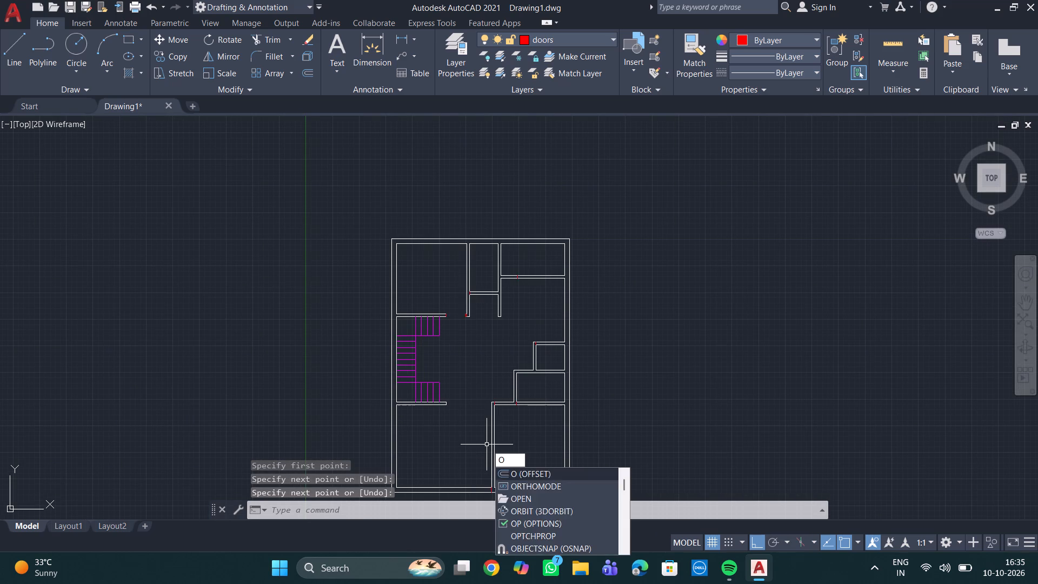
{"action": "key", "text": "Return"}
{"action": "scroll", "coordinate": [474, 367], "scroll_direction": "up", "scroll_amount": 3}
{"action": "middle_click_drag", "start_coordinate": [474, 361], "coordinate": [474, 361]}
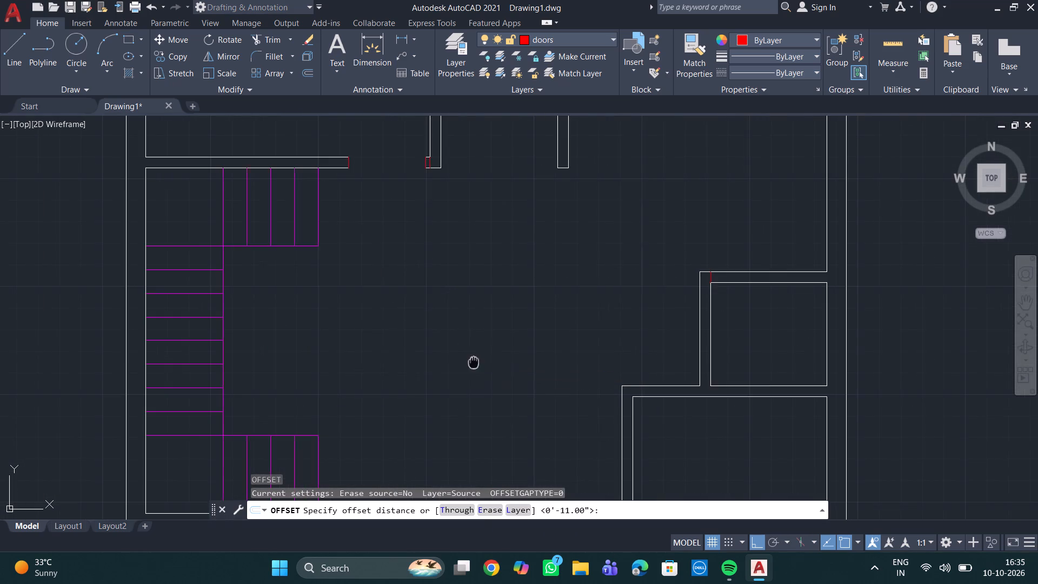
{"action": "middle_click_drag", "start_coordinate": [474, 361], "coordinate": [428, 446]}
{"action": "scroll", "coordinate": [437, 452], "scroll_direction": "down", "scroll_amount": 2}
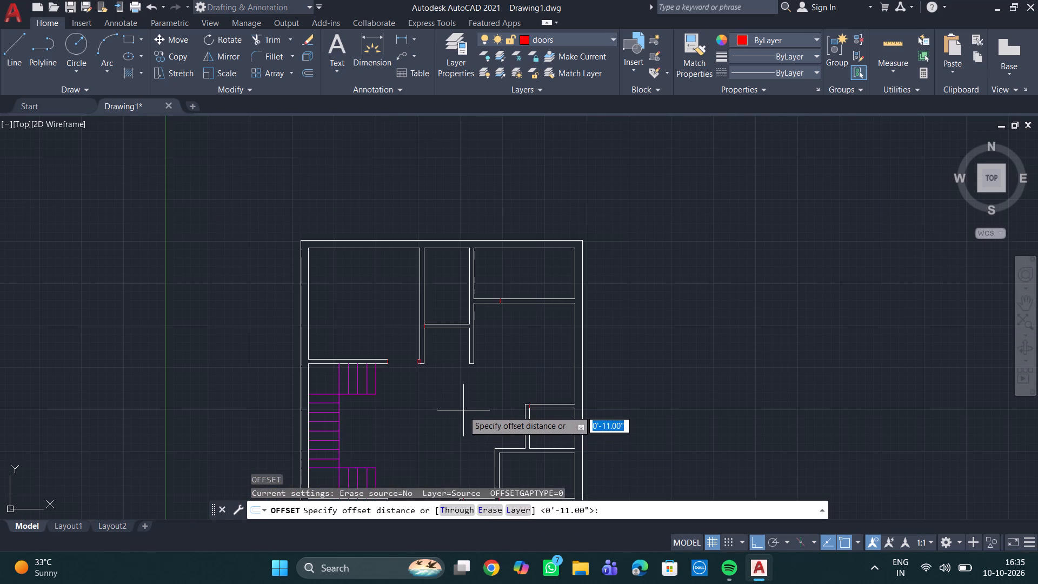
{"action": "type", "text": "2\""}
{"action": "key", "text": "Return"}
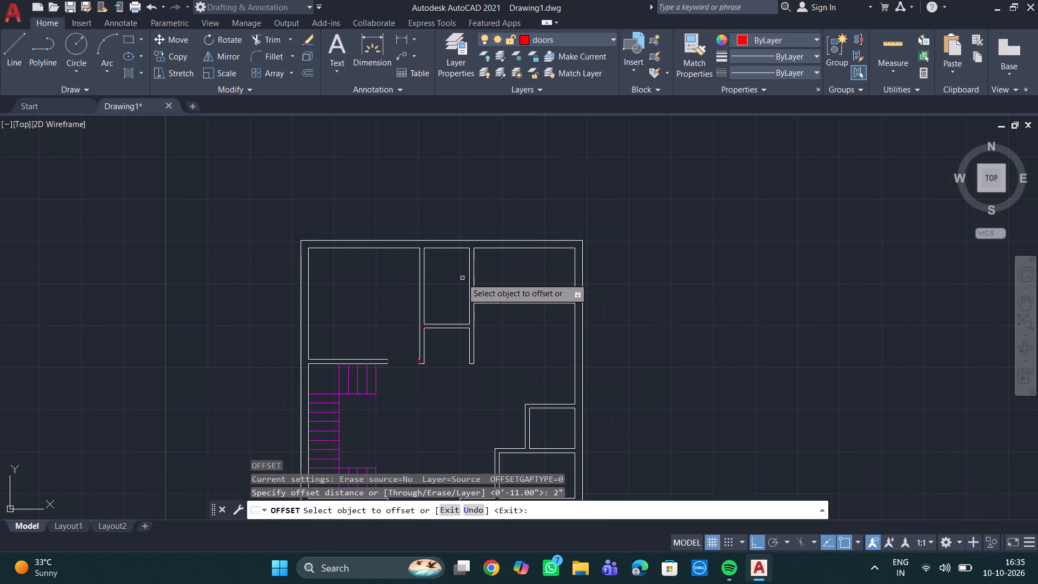
{"action": "scroll", "coordinate": [460, 278], "scroll_direction": "up", "scroll_amount": 4}
{"action": "middle_click_drag", "start_coordinate": [310, 383], "coordinate": [495, 210]}
{"action": "scroll", "coordinate": [495, 209], "scroll_direction": "down", "scroll_amount": 1}
{"action": "scroll", "coordinate": [431, 342], "scroll_direction": "up", "scroll_amount": 2}
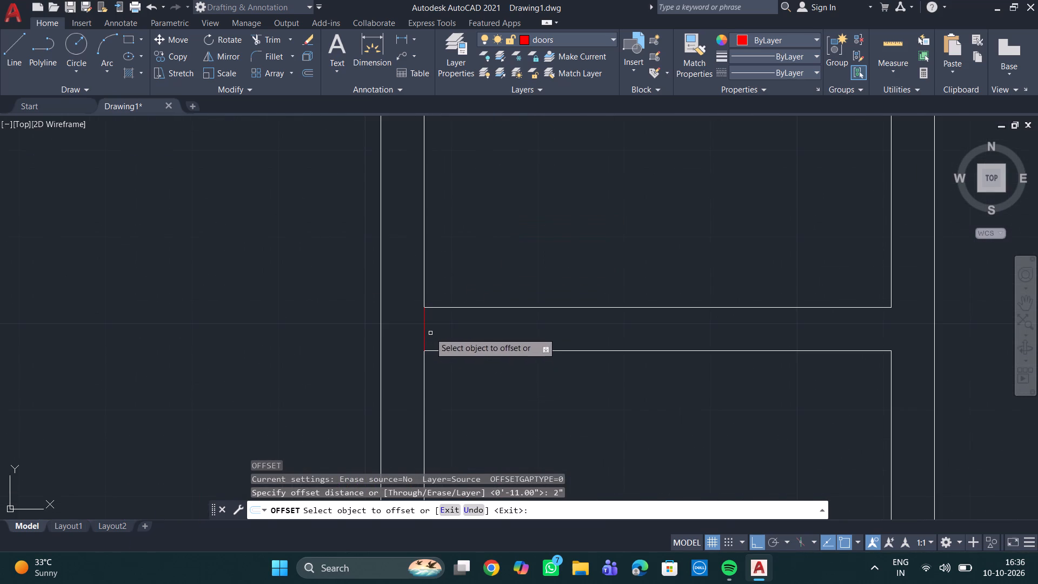
{"action": "left_click", "coordinate": [423, 331]}
{"action": "left_click", "coordinate": [483, 321]}
Offset the red line across the partition below the upper-right room by 2" to the right.
{"action": "scroll", "coordinate": [485, 335], "scroll_direction": "down", "scroll_amount": 3}
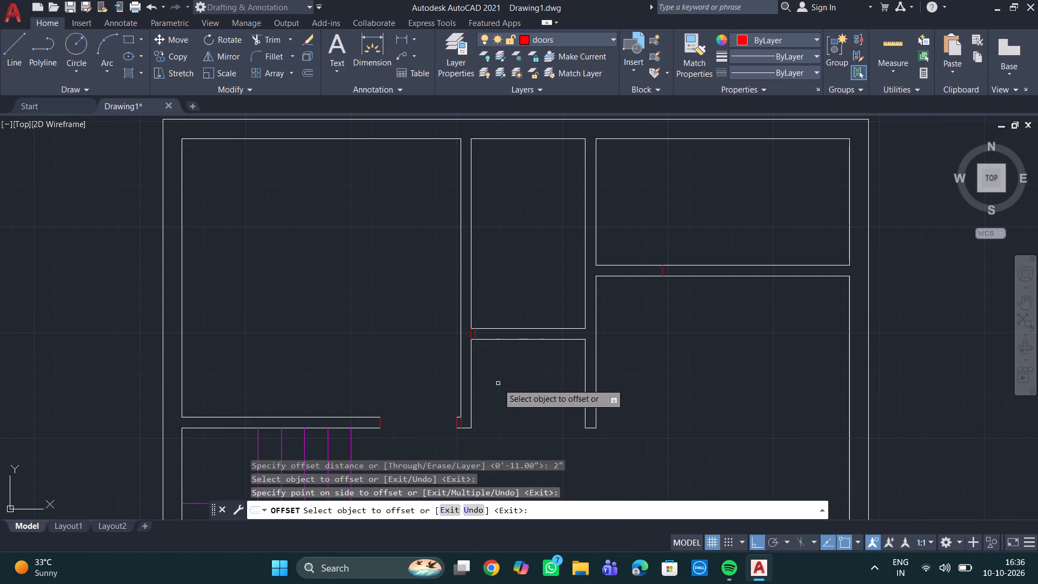
{"action": "scroll", "coordinate": [656, 248], "scroll_direction": "up", "scroll_amount": 3}
{"action": "left_click", "coordinate": [671, 337]}
{"action": "left_click", "coordinate": [710, 333]}
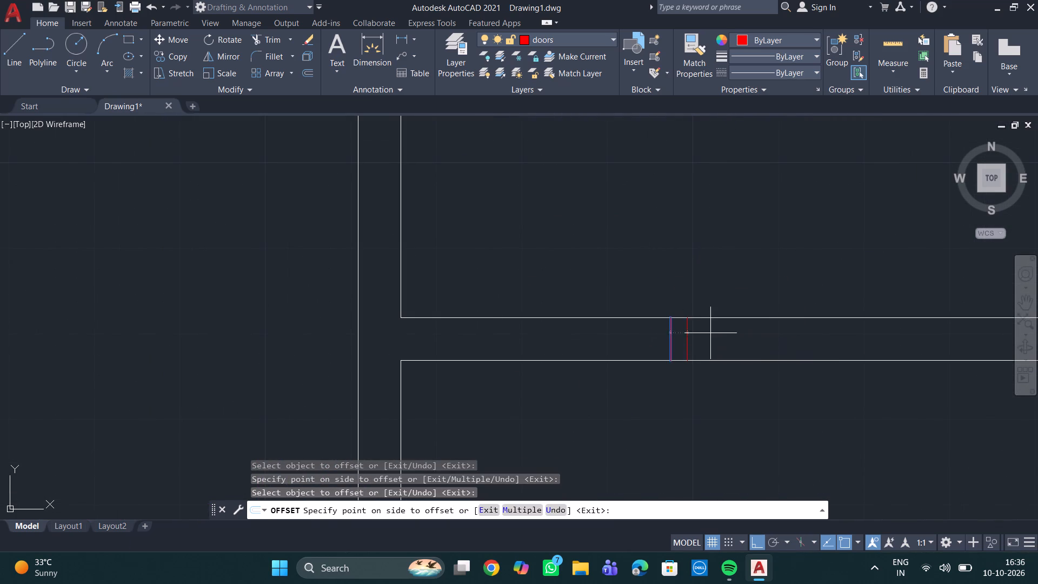
Offset the red line in the small right-hand room's top wall by 2" to the right.
{"action": "scroll", "coordinate": [708, 343], "scroll_direction": "down", "scroll_amount": 3}
{"action": "middle_click_drag", "start_coordinate": [734, 383], "coordinate": [587, 240]}
{"action": "scroll", "coordinate": [581, 234], "scroll_direction": "down", "scroll_amount": 2}
{"action": "middle_click_drag", "start_coordinate": [572, 333], "coordinate": [551, 287]}
{"action": "scroll", "coordinate": [581, 284], "scroll_direction": "up", "scroll_amount": 4}
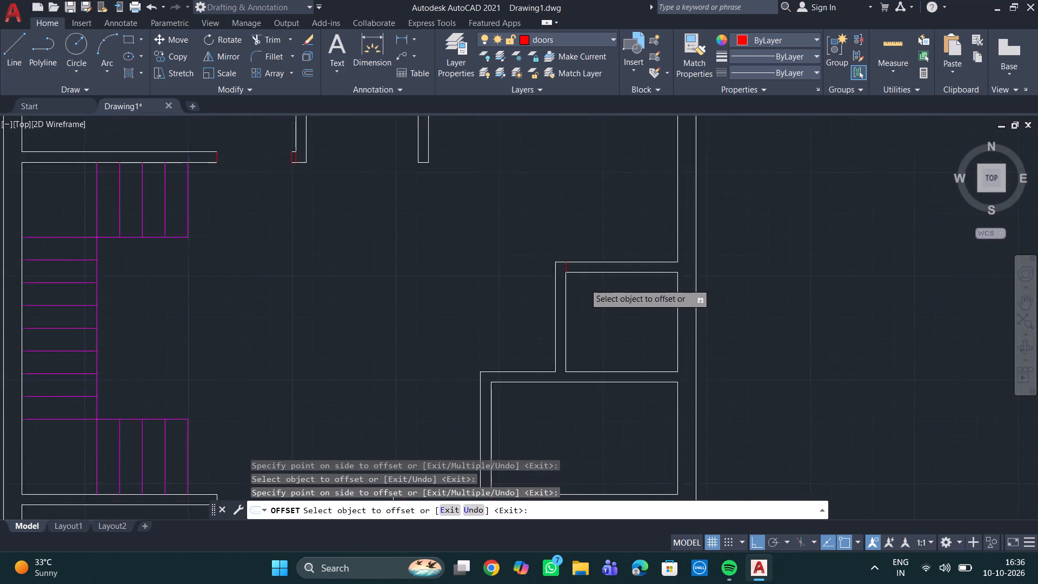
{"action": "left_click", "coordinate": [532, 242]}
{"action": "left_click", "coordinate": [561, 237]}
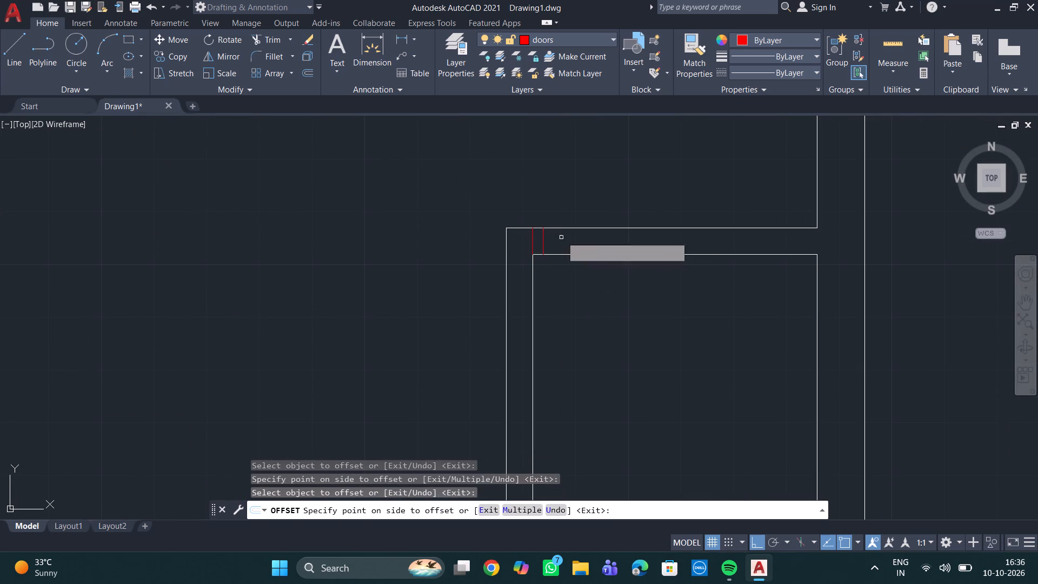
Offset both red lines in the horizontal partition above the lower-right room by 2" to the right.
{"action": "scroll", "coordinate": [555, 290], "scroll_direction": "down", "scroll_amount": 2}
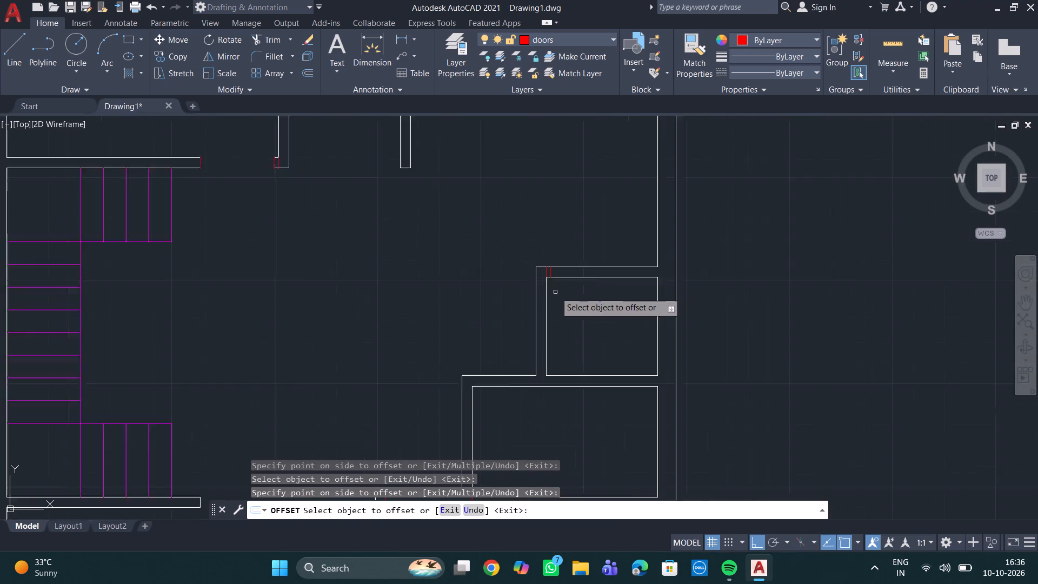
{"action": "scroll", "coordinate": [555, 292], "scroll_direction": "down", "scroll_amount": 2}
{"action": "middle_click_drag", "start_coordinate": [577, 333], "coordinate": [536, 269]}
{"action": "scroll", "coordinate": [519, 286], "scroll_direction": "up", "scroll_amount": 3}
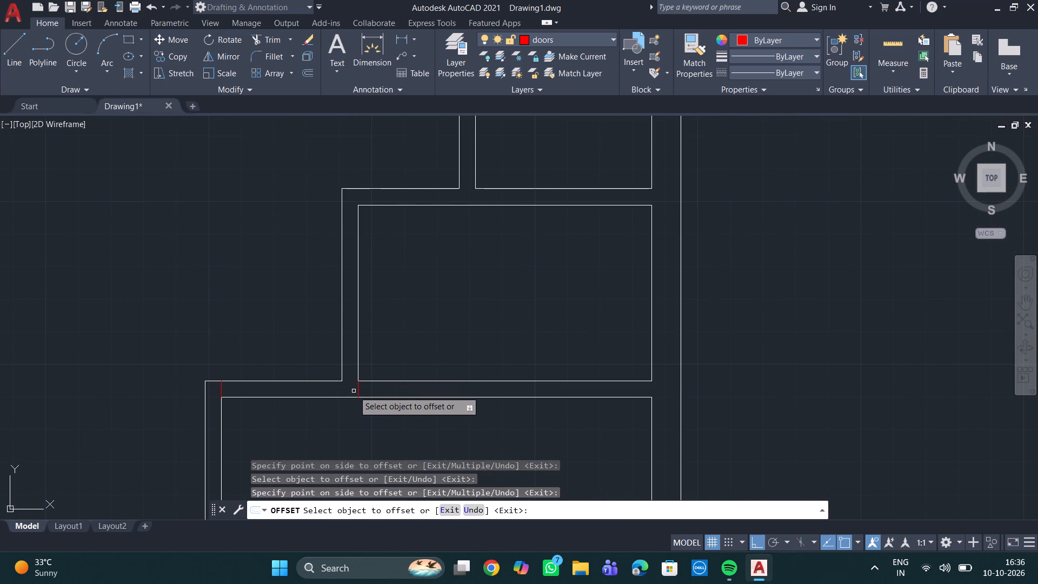
{"action": "left_click", "coordinate": [357, 389]}
{"action": "left_click", "coordinate": [376, 389]}
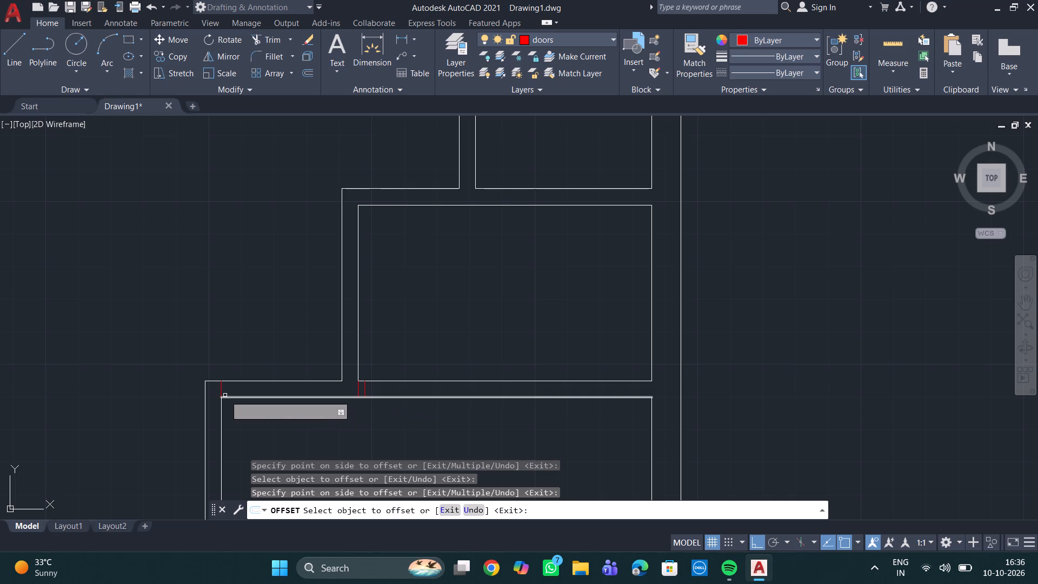
{"action": "left_click", "coordinate": [222, 391]}
{"action": "left_click", "coordinate": [256, 387]}
Offset the red line across the bottom outer wall, beside the lower vertical partition, by 2" to the left.
{"action": "scroll", "coordinate": [278, 407], "scroll_direction": "down", "scroll_amount": 3}
{"action": "middle_click_drag", "start_coordinate": [281, 406], "coordinate": [542, 266]}
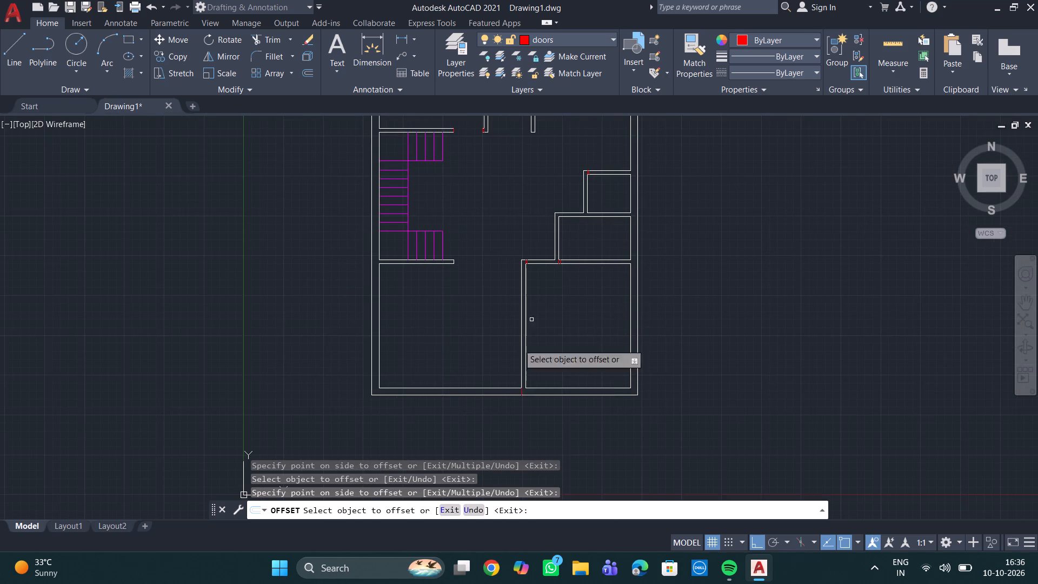
{"action": "middle_click_drag", "start_coordinate": [491, 343], "coordinate": [477, 293]}
{"action": "scroll", "coordinate": [501, 332], "scroll_direction": "up", "scroll_amount": 4}
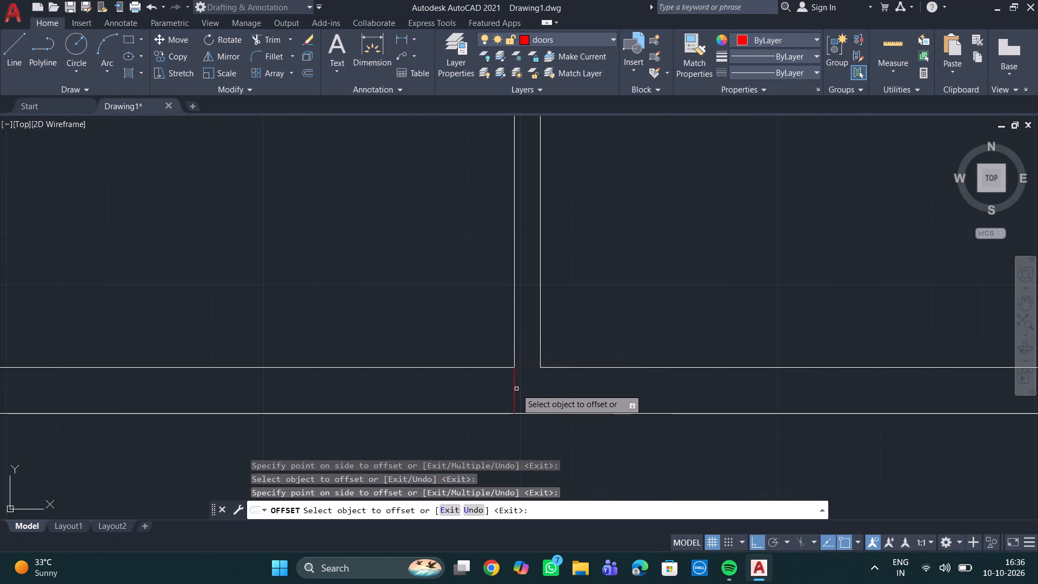
{"action": "left_click", "coordinate": [515, 389]}
{"action": "left_click", "coordinate": [461, 394]}
{"action": "scroll", "coordinate": [473, 344], "scroll_direction": "down", "scroll_amount": 4}
{"action": "middle_click_drag", "start_coordinate": [396, 277], "coordinate": [460, 391]}
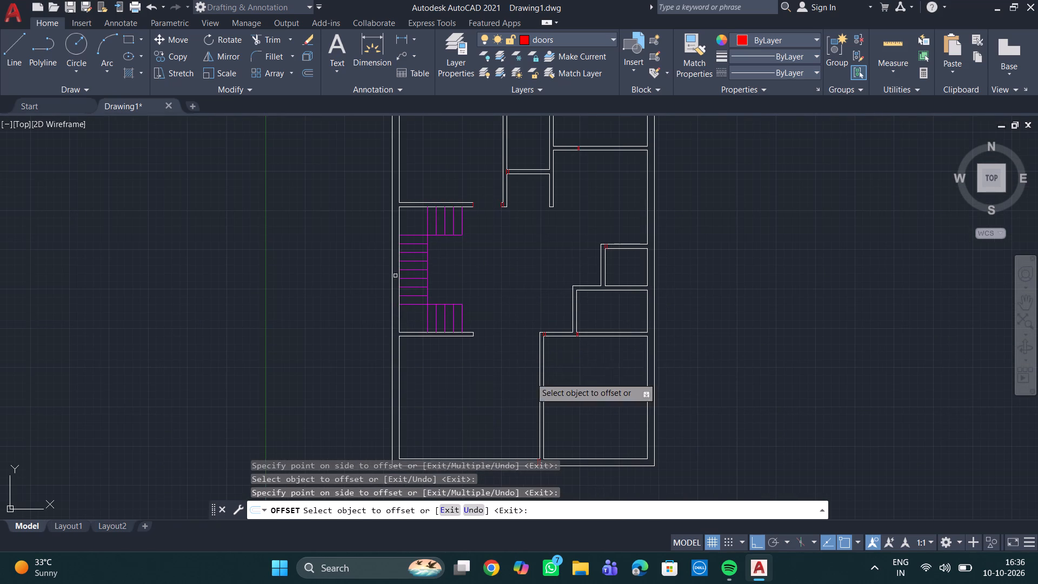
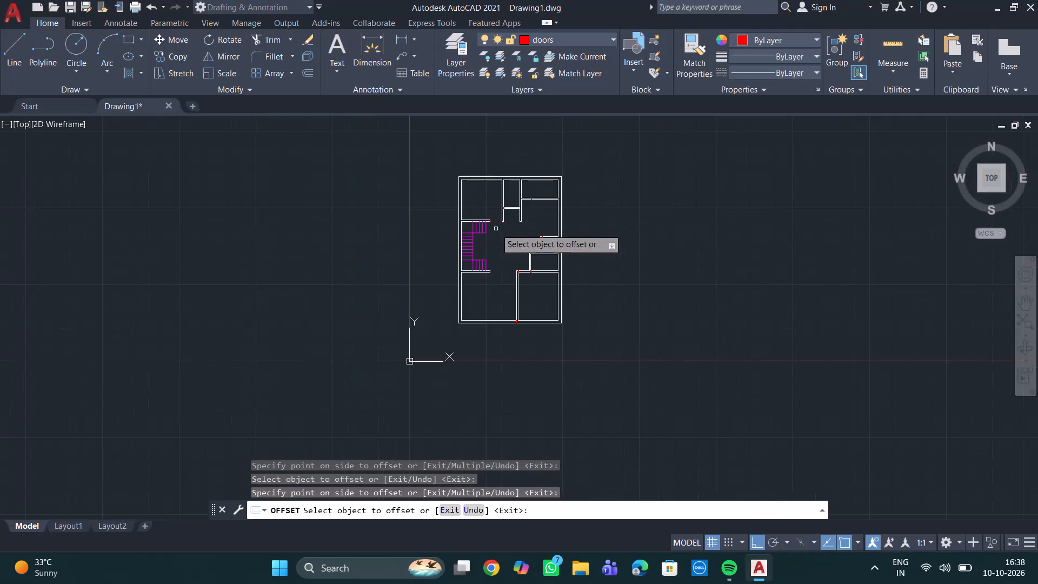
End the current offset and begin a new Offset operation for the red door-opening lines in the floor plan.
{"action": "middle_click_drag", "start_coordinate": [494, 232], "coordinate": [485, 254]}
{"action": "scroll", "coordinate": [500, 250], "scroll_direction": "up", "scroll_amount": 2}
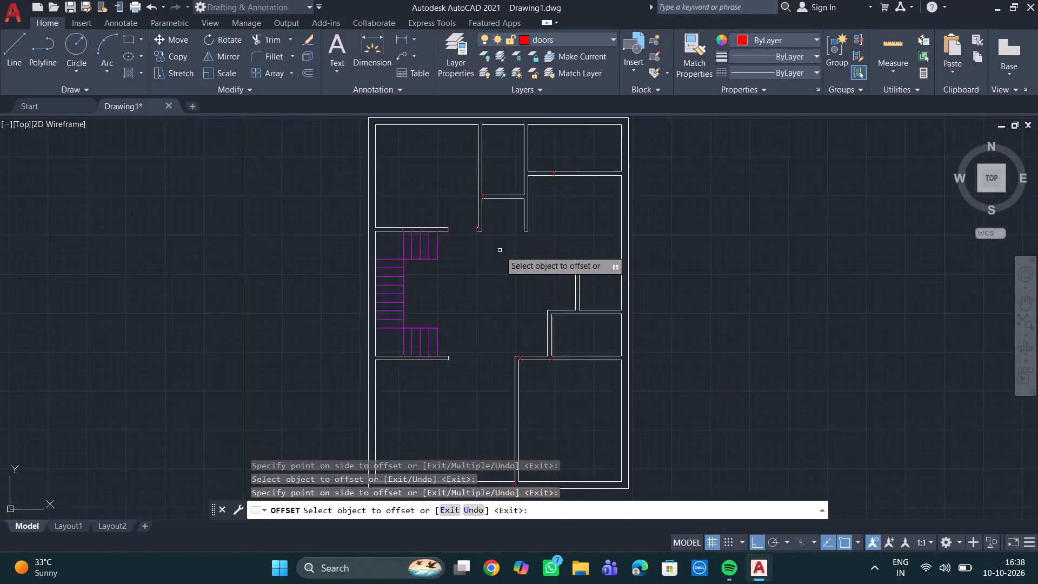
{"action": "scroll", "coordinate": [500, 250], "scroll_direction": "up", "scroll_amount": 1}
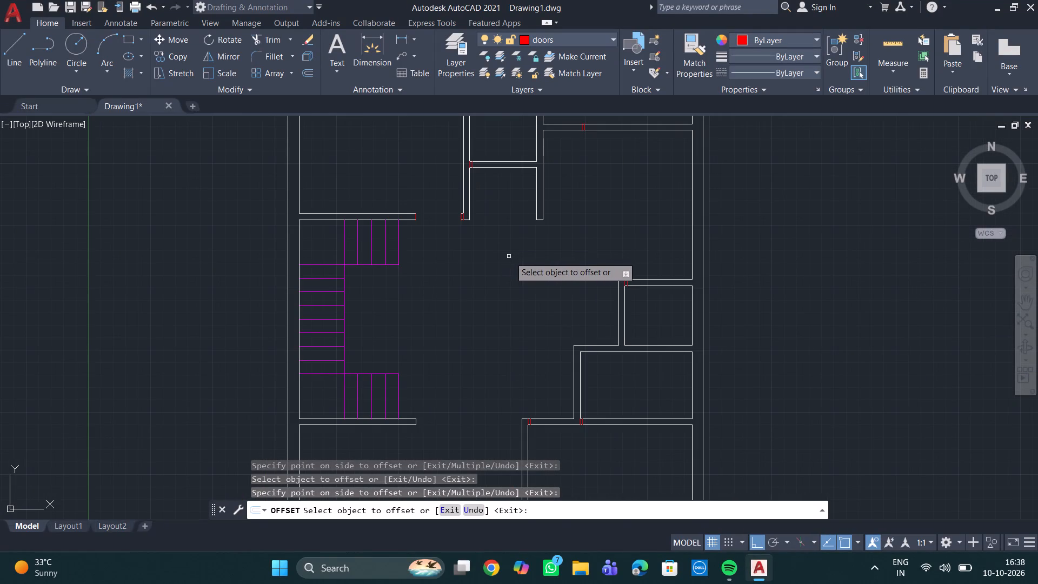
{"action": "key", "text": "Escape"}
{"action": "key", "text": "Escape"}
{"action": "key", "text": "Escape"}
{"action": "key", "text": "Escape"}
{"action": "key", "text": "o"}
{"action": "key", "text": "Return"}
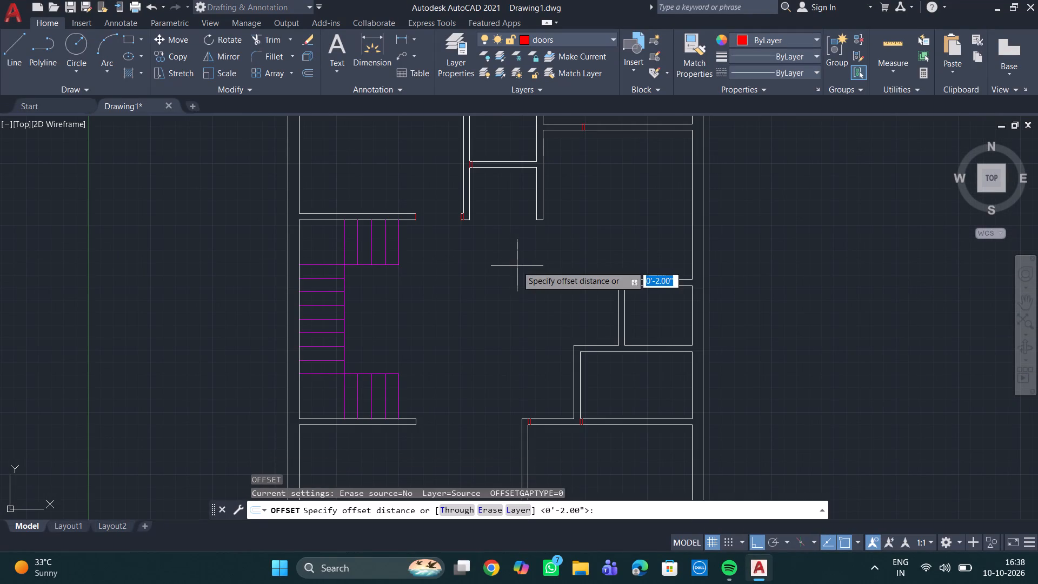
{"action": "scroll", "coordinate": [620, 150], "scroll_direction": "down", "scroll_amount": 2}
{"action": "middle_click_drag", "start_coordinate": [620, 150], "coordinate": [602, 255]}
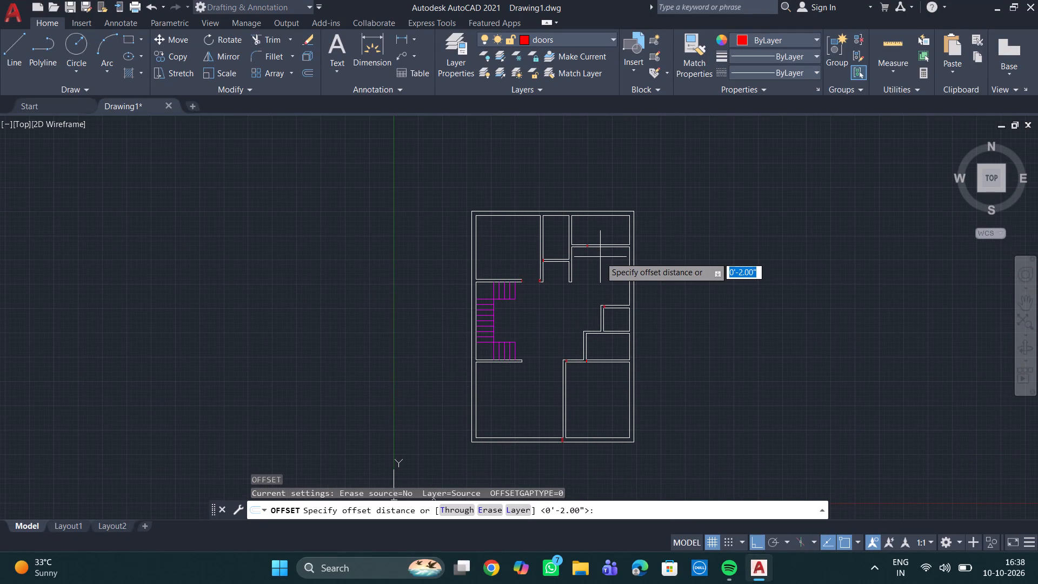
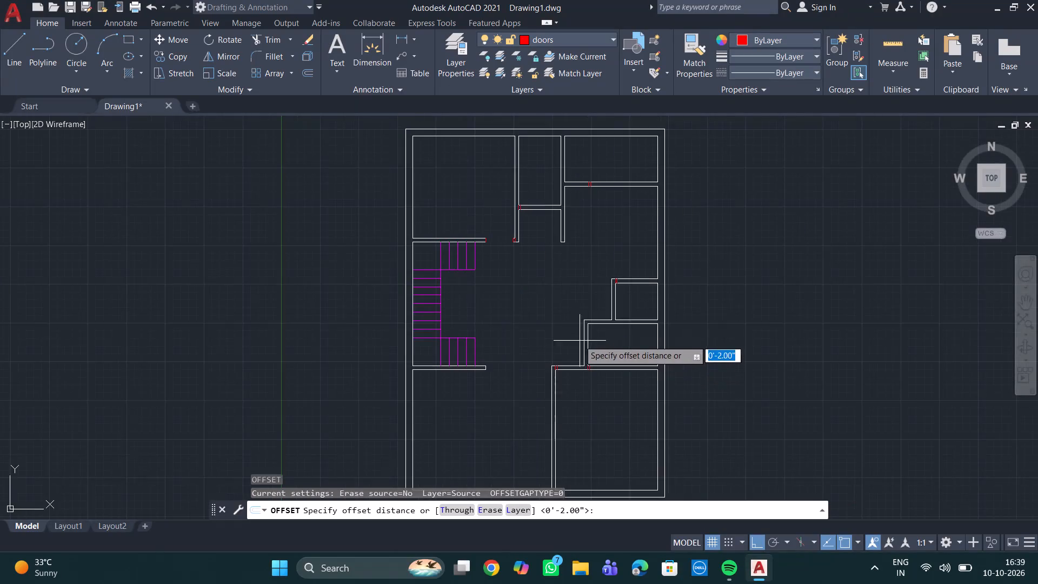
Set the Offset distance to 3' and try offsetting the inner red door line at the lower-right room's top-left corner.
{"action": "middle_click_drag", "start_coordinate": [566, 302], "coordinate": [502, 387]}
{"action": "scroll", "coordinate": [564, 296], "scroll_direction": "up", "scroll_amount": 2}
{"action": "middle_click_drag", "start_coordinate": [555, 297], "coordinate": [513, 310]}
{"action": "scroll", "coordinate": [505, 299], "scroll_direction": "down", "scroll_amount": 1}
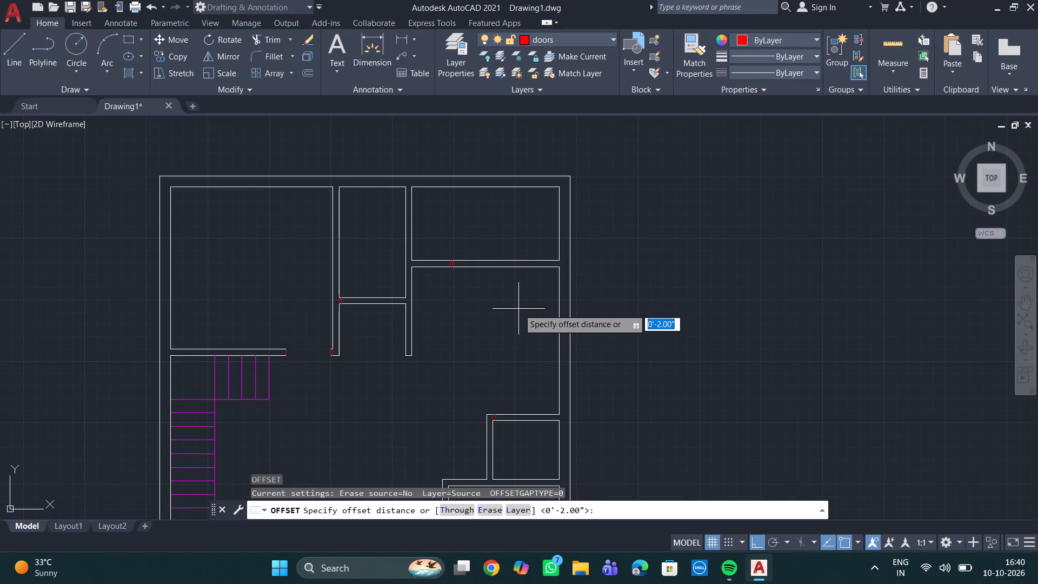
{"action": "key", "text": "o"}
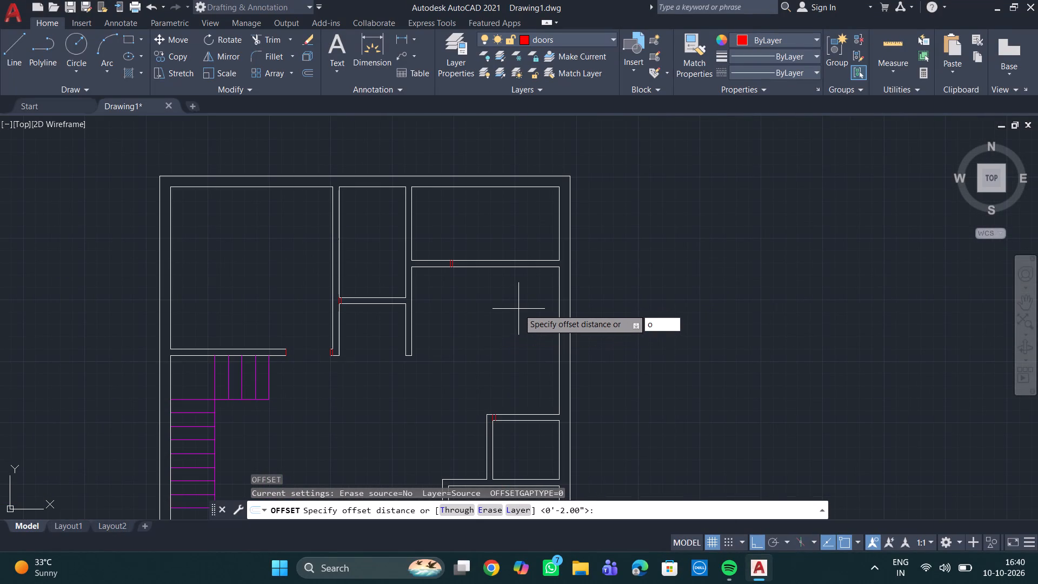
{"action": "key", "text": "BackSpace"}
{"action": "type", "text": "3'"}
{"action": "key", "text": "Return"}
{"action": "scroll", "coordinate": [510, 320], "scroll_direction": "down", "scroll_amount": 2}
{"action": "middle_click", "coordinate": [477, 235]}
{"action": "middle_click_drag", "start_coordinate": [472, 380], "coordinate": [469, 366]}
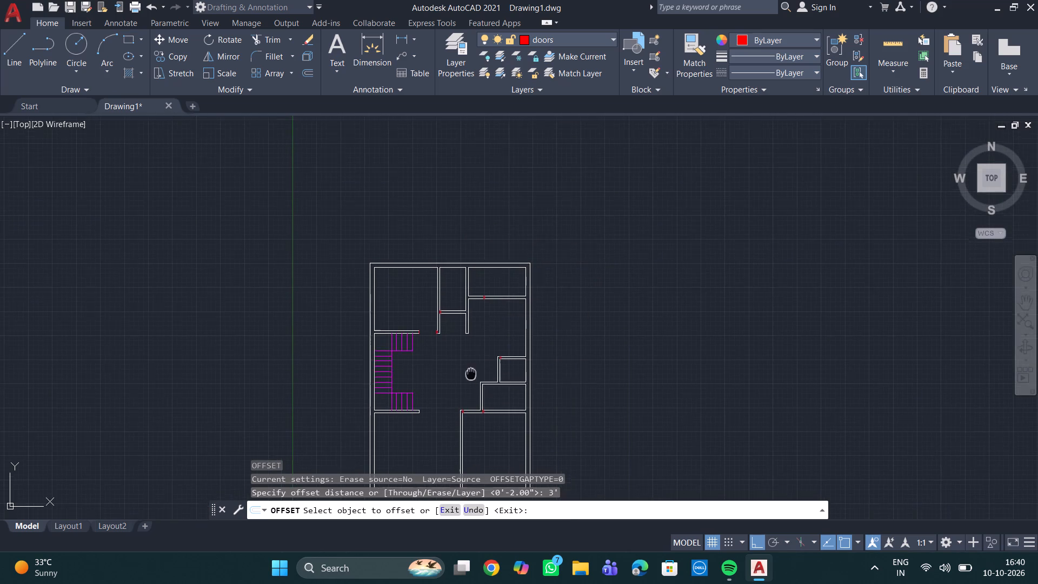
{"action": "middle_click_drag", "start_coordinate": [469, 366], "coordinate": [420, 227]}
{"action": "scroll", "coordinate": [405, 323], "scroll_direction": "up", "scroll_amount": 3}
{"action": "middle_click_drag", "start_coordinate": [445, 227], "coordinate": [428, 481]}
{"action": "scroll", "coordinate": [426, 374], "scroll_direction": "up", "scroll_amount": 1}
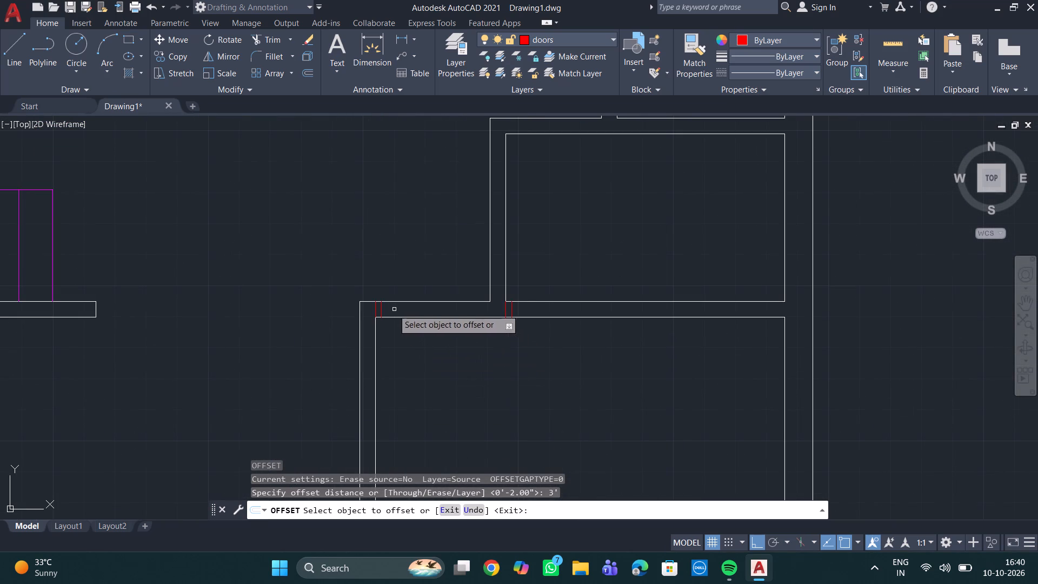
{"action": "left_click", "coordinate": [382, 311]}
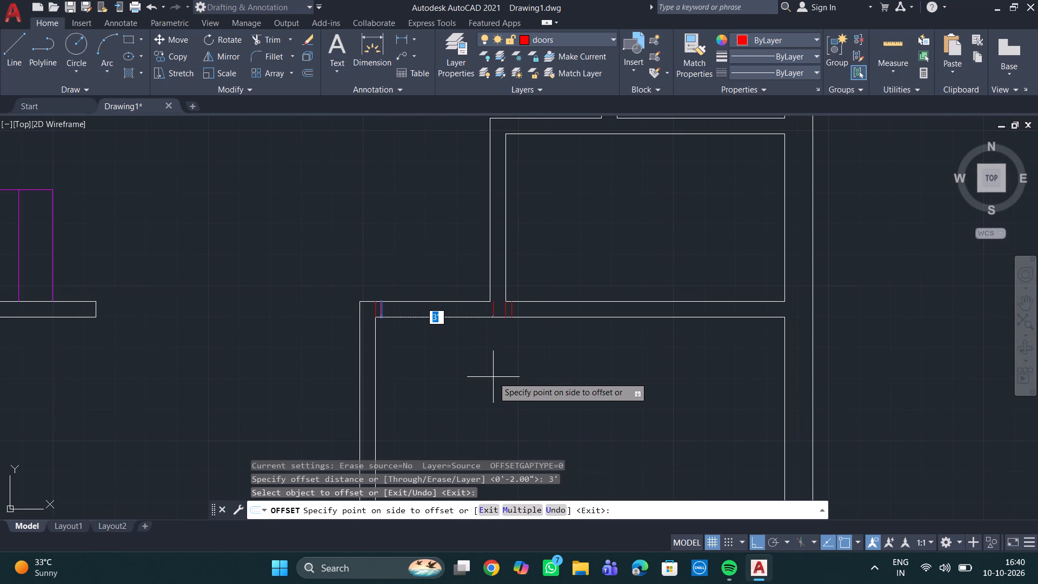
{"action": "key", "text": "Escape"}
{"action": "key", "text": "Escape"}
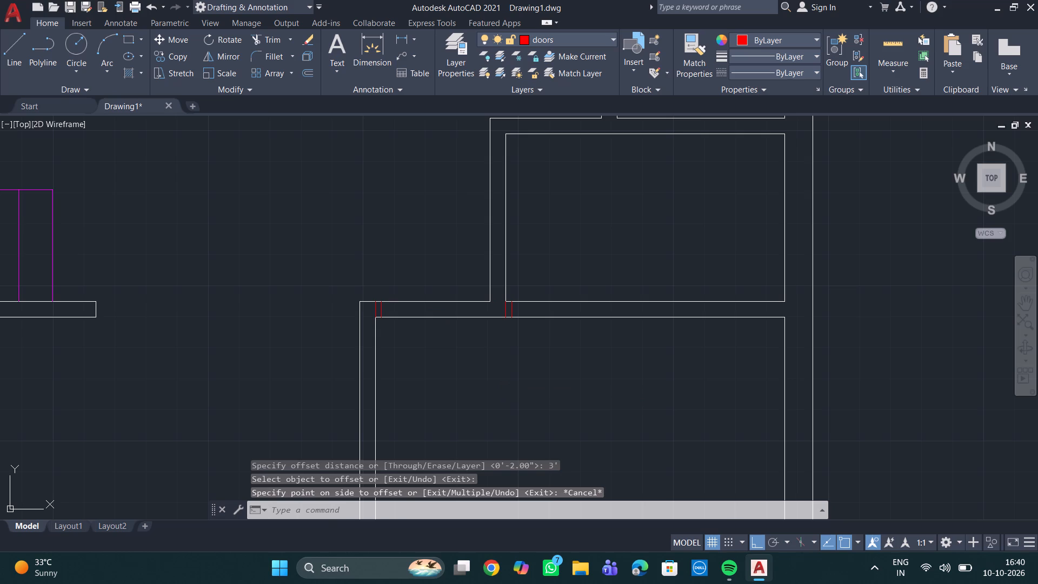
Offset the inner red door line in the bottom outer wall 3' leftward to mark the lower-left room's door width.
{"action": "scroll", "coordinate": [495, 374], "scroll_direction": "down", "scroll_amount": 3}
{"action": "middle_click_drag", "start_coordinate": [411, 383], "coordinate": [462, 168]}
{"action": "scroll", "coordinate": [468, 226], "scroll_direction": "up", "scroll_amount": 2}
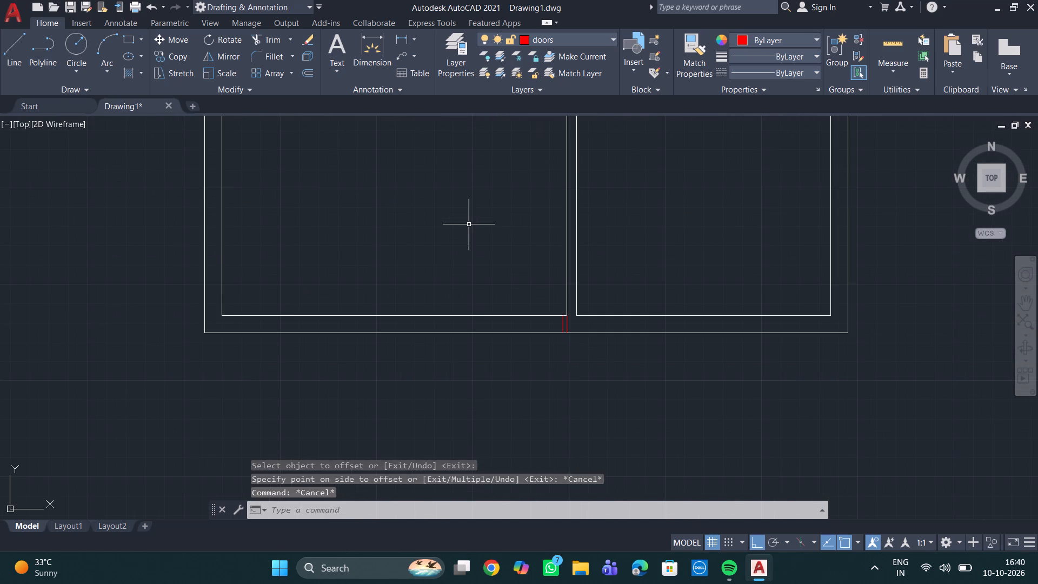
{"action": "key", "text": "space"}
{"action": "key", "text": "Return"}
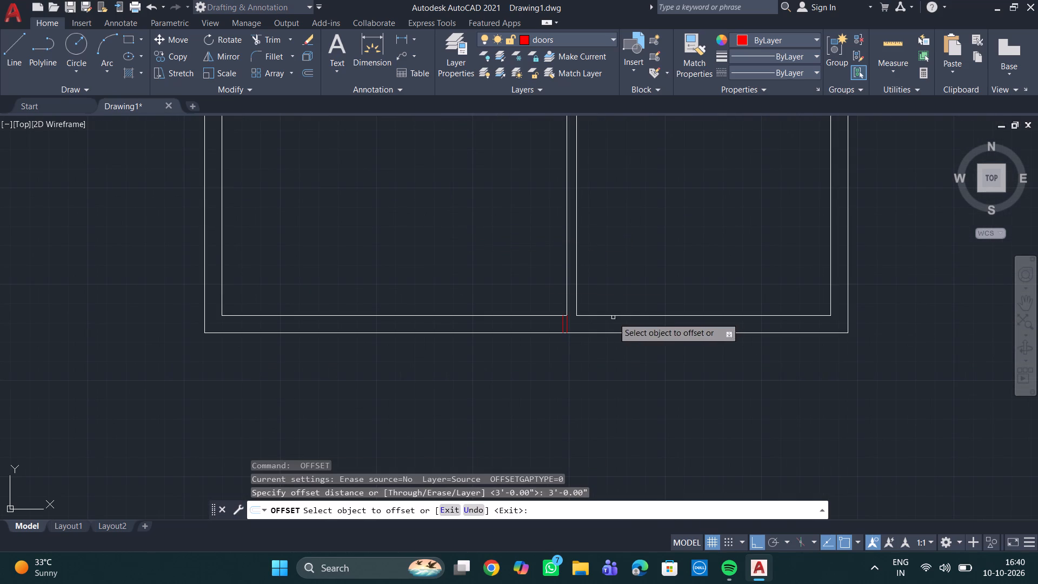
{"action": "scroll", "coordinate": [582, 320], "scroll_direction": "up", "scroll_amount": 2}
{"action": "left_click", "coordinate": [529, 331]}
{"action": "left_click", "coordinate": [412, 333]}
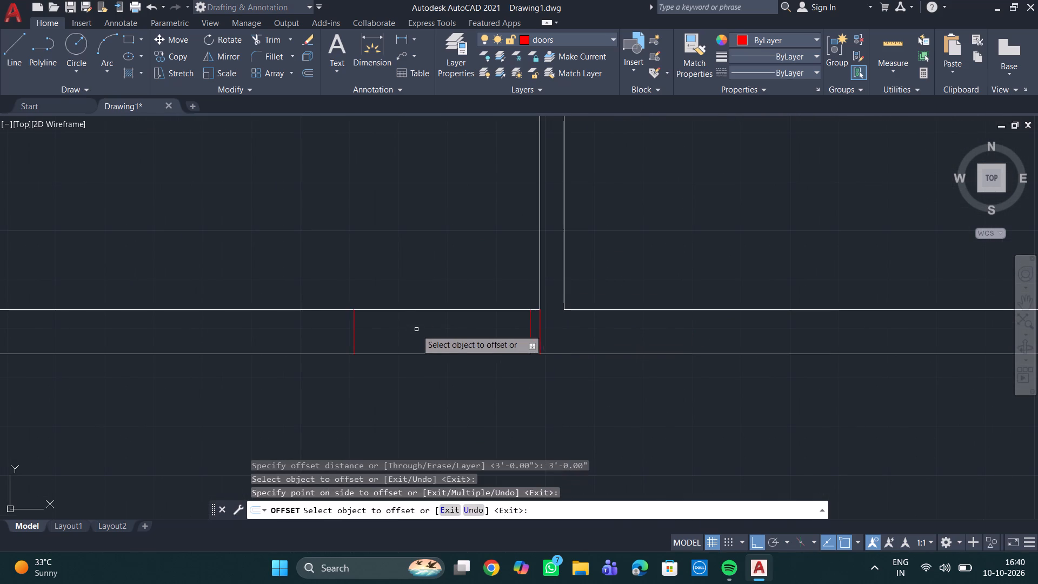
Set the Offset distance to 2'6" and offset the inner red door line rightward in the top-middle room's lower partition.
{"action": "scroll", "coordinate": [416, 329], "scroll_direction": "down", "scroll_amount": 4}
{"action": "middle_click_drag", "start_coordinate": [411, 255], "coordinate": [376, 308]}
{"action": "middle_click_drag", "start_coordinate": [364, 309], "coordinate": [305, 349]}
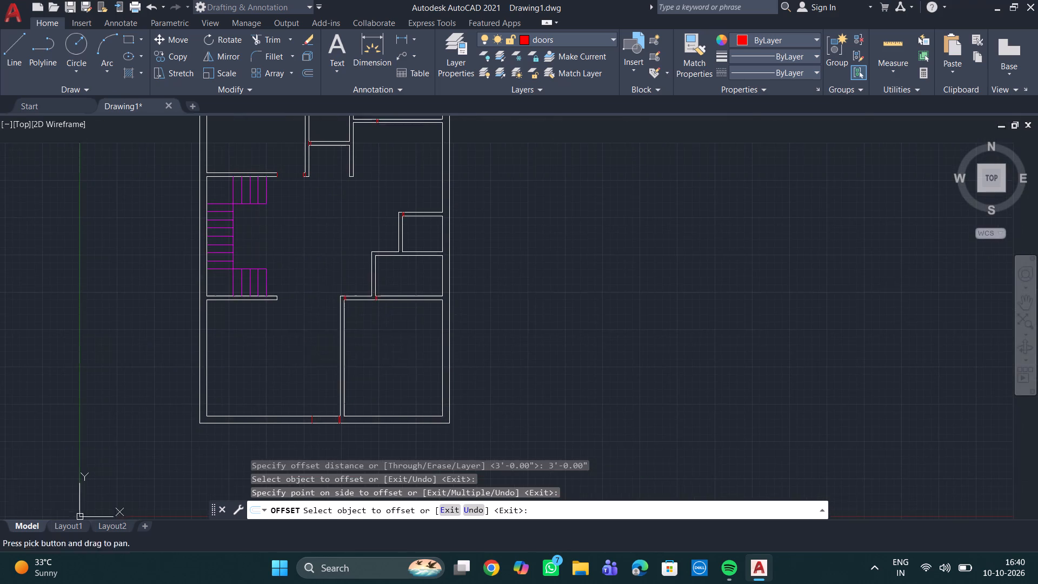
{"action": "middle_click_drag", "start_coordinate": [301, 256], "coordinate": [271, 341]}
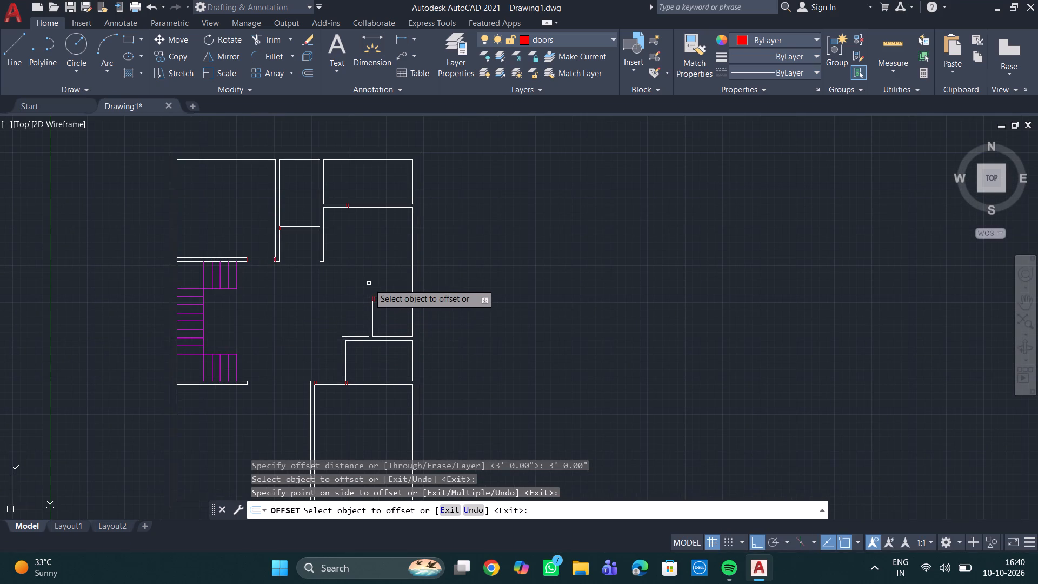
{"action": "key", "text": "space"}
{"action": "key", "text": "space"}
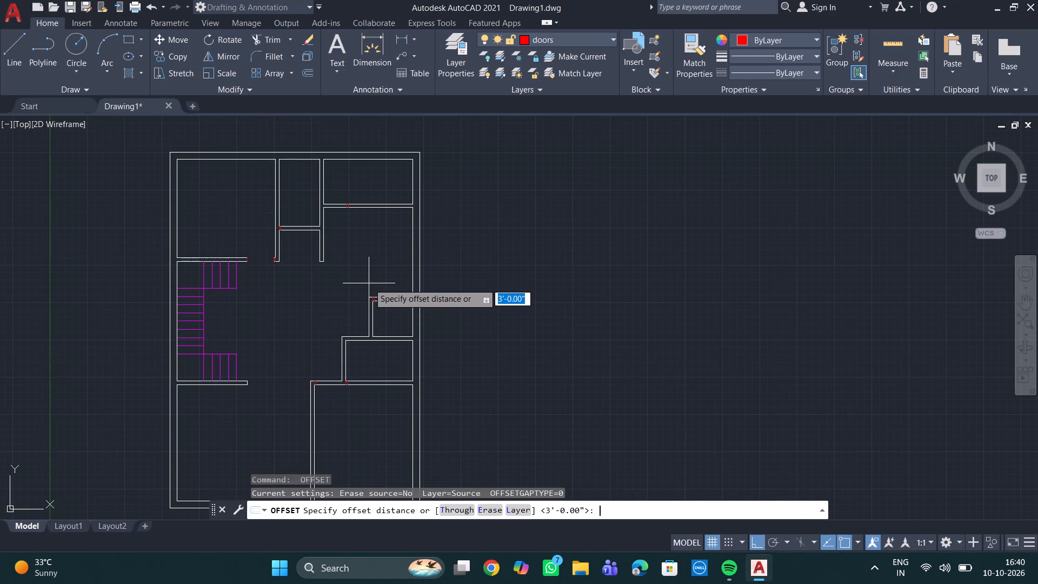
{"action": "type", "text": "2'6'"}
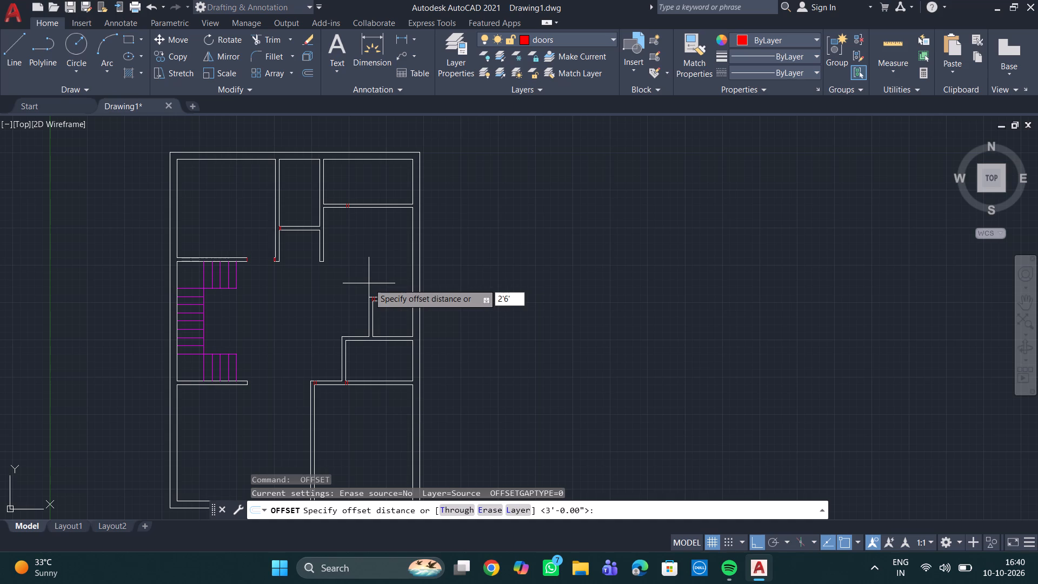
{"action": "key", "text": "BackSpace"}
{"action": "key", "text": "shift+quotedbl"}
{"action": "key", "text": "Return"}
{"action": "scroll", "coordinate": [283, 205], "scroll_direction": "up", "scroll_amount": 3}
{"action": "scroll", "coordinate": [280, 308], "scroll_direction": "up", "scroll_amount": 2}
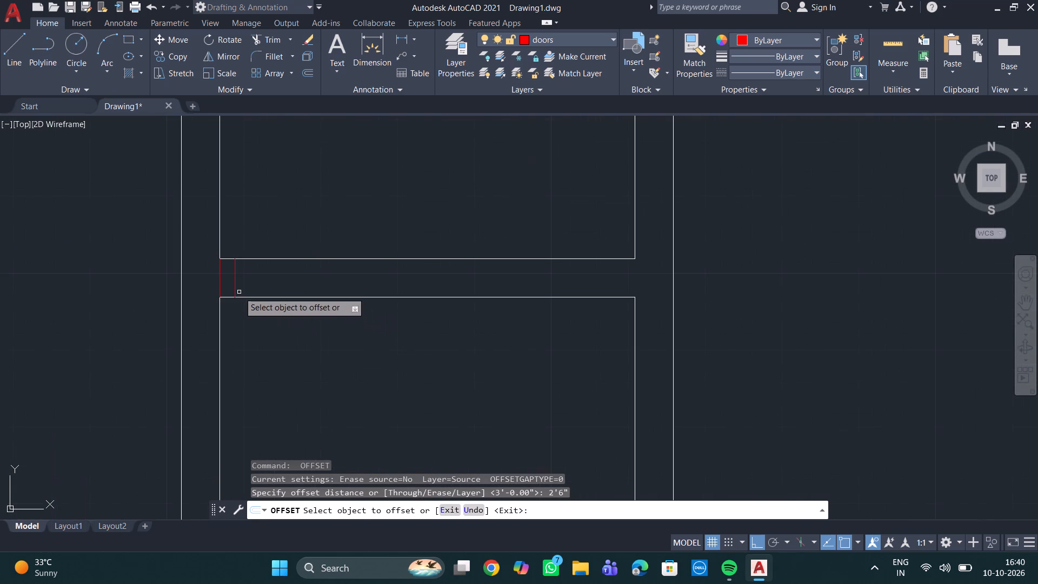
{"action": "left_click", "coordinate": [235, 284]}
{"action": "left_click", "coordinate": [327, 274]}
Offset the second red door line 2'6" rightward in the partition below the top-right room.
{"action": "scroll", "coordinate": [416, 309], "scroll_direction": "down", "scroll_amount": 3}
{"action": "middle_click_drag", "start_coordinate": [554, 295], "coordinate": [483, 356]}
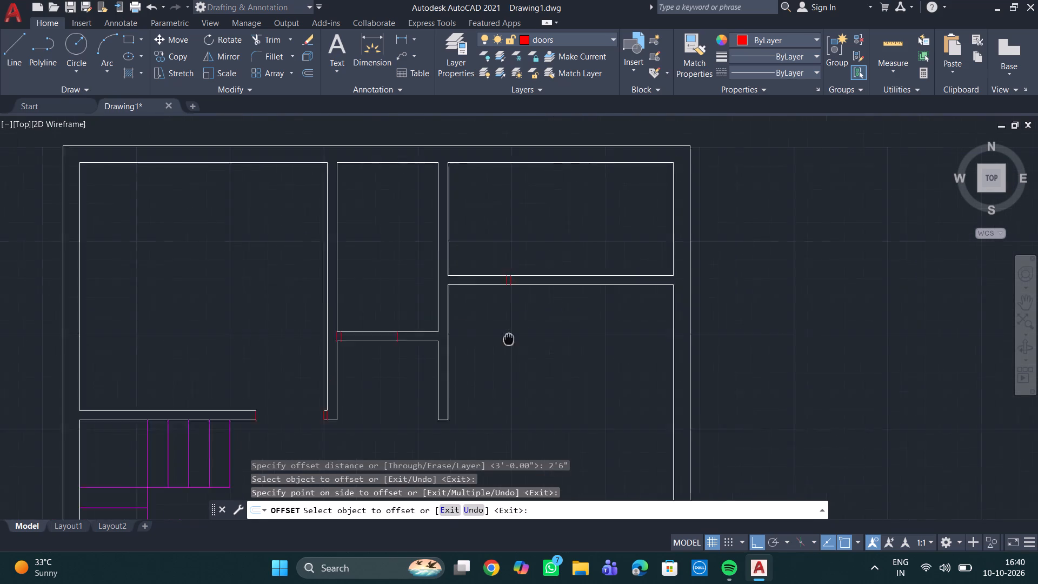
{"action": "middle_click_drag", "start_coordinate": [483, 356], "coordinate": [420, 395]}
{"action": "scroll", "coordinate": [416, 370], "scroll_direction": "up", "scroll_amount": 3}
{"action": "left_click", "coordinate": [373, 282]}
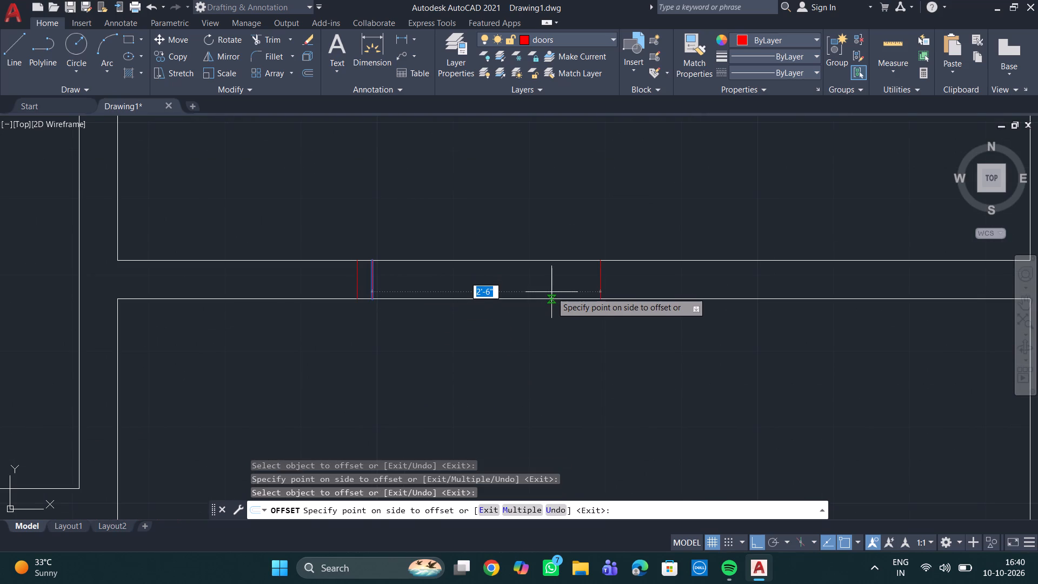
{"action": "left_click", "coordinate": [536, 282]}
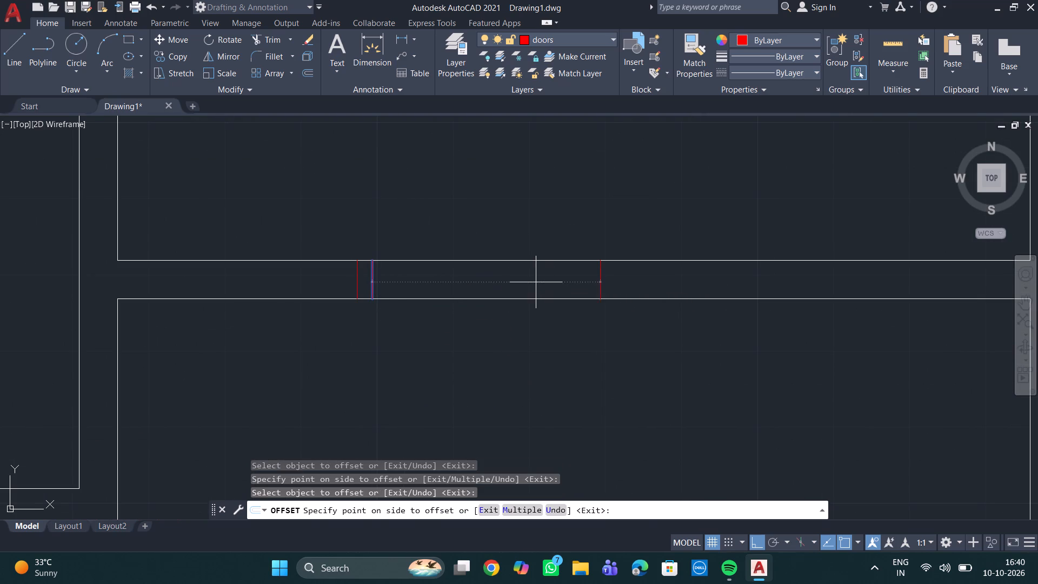
Offset the inner red door line 2'6" rightward in the top wall of the small room on the plan's right side.
{"action": "scroll", "coordinate": [497, 354], "scroll_direction": "down", "scroll_amount": 2}
{"action": "middle_click_drag", "start_coordinate": [490, 357], "coordinate": [447, 275]}
{"action": "middle_click_drag", "start_coordinate": [440, 357], "coordinate": [367, 185]}
{"action": "scroll", "coordinate": [367, 205], "scroll_direction": "down", "scroll_amount": 2}
{"action": "scroll", "coordinate": [417, 329], "scroll_direction": "up", "scroll_amount": 2}
{"action": "scroll", "coordinate": [370, 287], "scroll_direction": "up", "scroll_amount": 3}
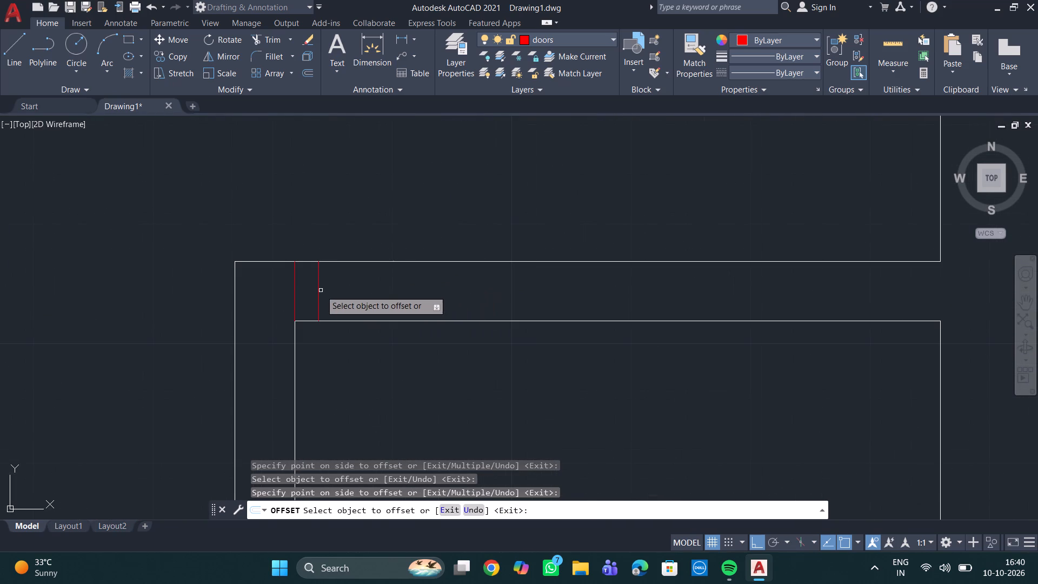
{"action": "double_click", "coordinate": [319, 290]}
{"action": "left_click", "coordinate": [475, 273]}
Offset the inner red door line 2'6" rightward in the partition between the middle-right room and the lower-right room.
{"action": "scroll", "coordinate": [453, 325], "scroll_direction": "down", "scroll_amount": 3}
{"action": "middle_click", "coordinate": [467, 211]}
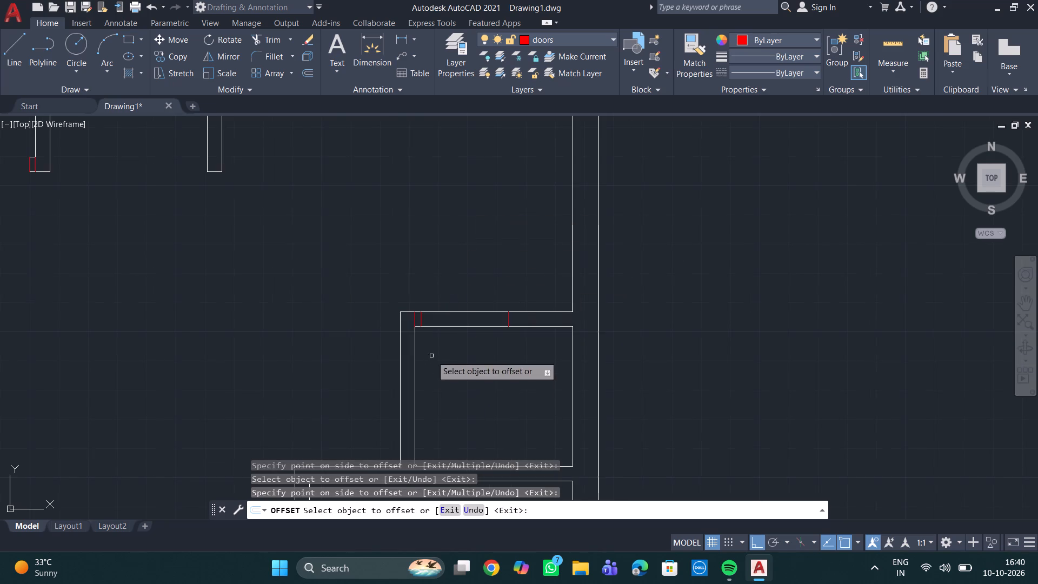
{"action": "middle_click_drag", "start_coordinate": [431, 343], "coordinate": [427, 187]}
{"action": "scroll", "coordinate": [351, 320], "scroll_direction": "up", "scroll_amount": 4}
{"action": "scroll", "coordinate": [294, 330], "scroll_direction": "down", "scroll_amount": 4}
{"action": "middle_click_drag", "start_coordinate": [344, 376], "coordinate": [376, 213]}
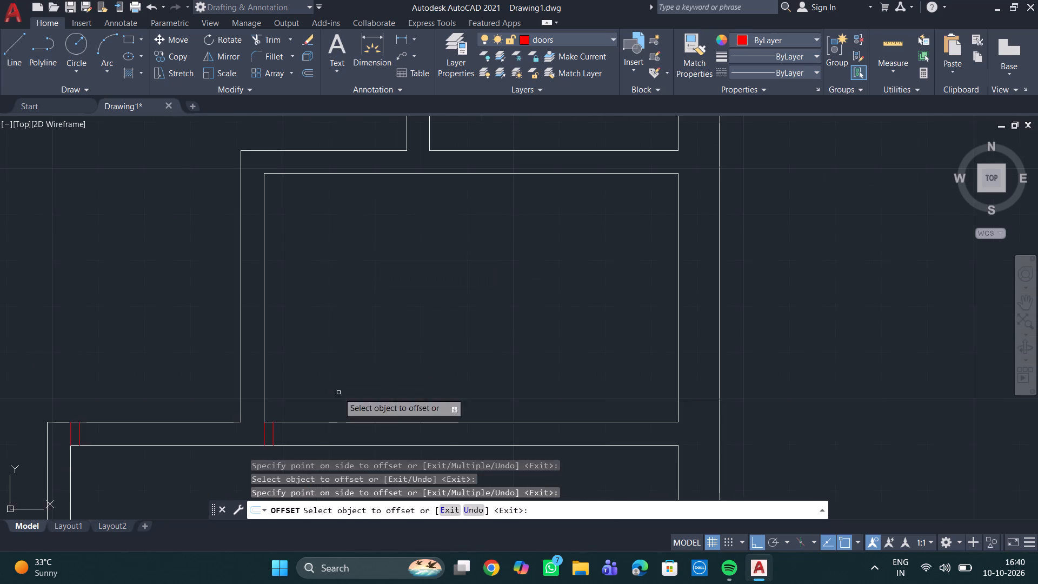
{"action": "scroll", "coordinate": [289, 437], "scroll_direction": "up", "scroll_amount": 2}
{"action": "left_click", "coordinate": [244, 429]}
{"action": "left_click", "coordinate": [241, 433]}
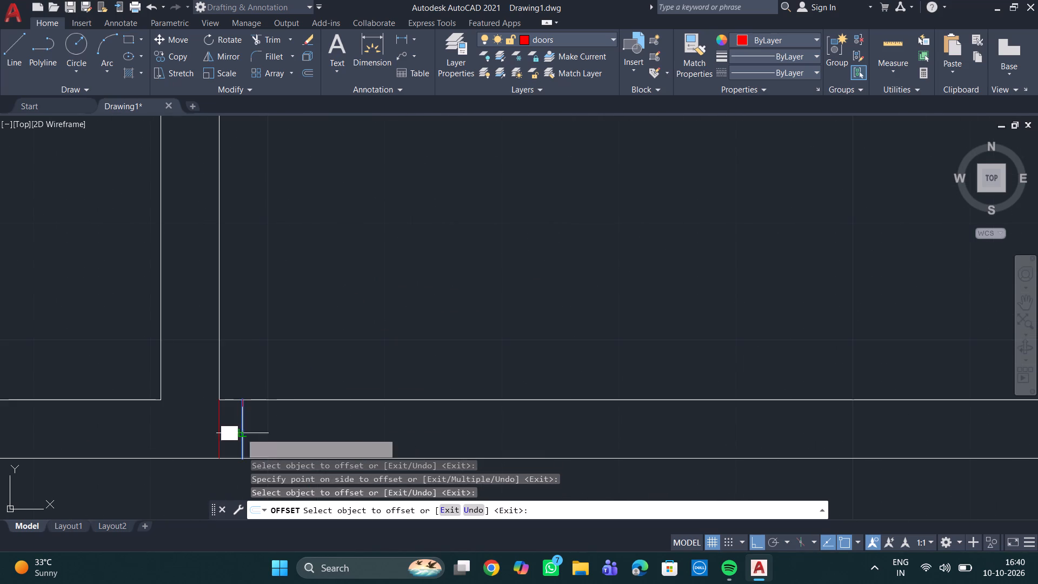
{"action": "left_click", "coordinate": [357, 421]}
Offset the inner red door line at the lower-right room's top-left corner 2'6" rightward along its top wall.
{"action": "scroll", "coordinate": [337, 382], "scroll_direction": "down", "scroll_amount": 2}
{"action": "middle_click_drag", "start_coordinate": [346, 357], "coordinate": [506, 169]}
{"action": "scroll", "coordinate": [273, 262], "scroll_direction": "up", "scroll_amount": 1}
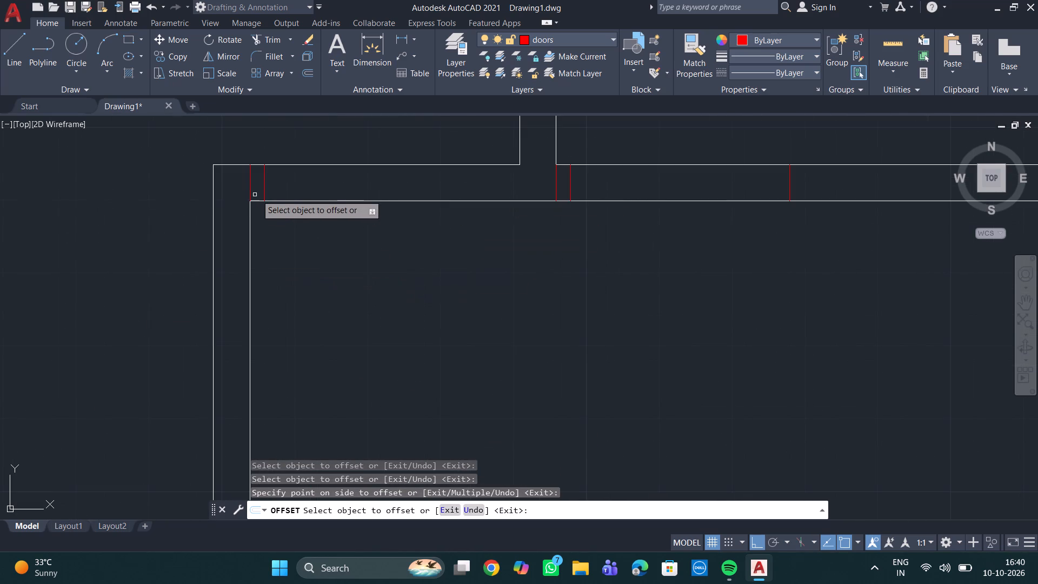
{"action": "left_click", "coordinate": [266, 189]}
{"action": "left_click", "coordinate": [336, 180]}
{"action": "scroll", "coordinate": [423, 257], "scroll_direction": "down", "scroll_amount": 3}
{"action": "middle_click_drag", "start_coordinate": [428, 265], "coordinate": [376, 357]}
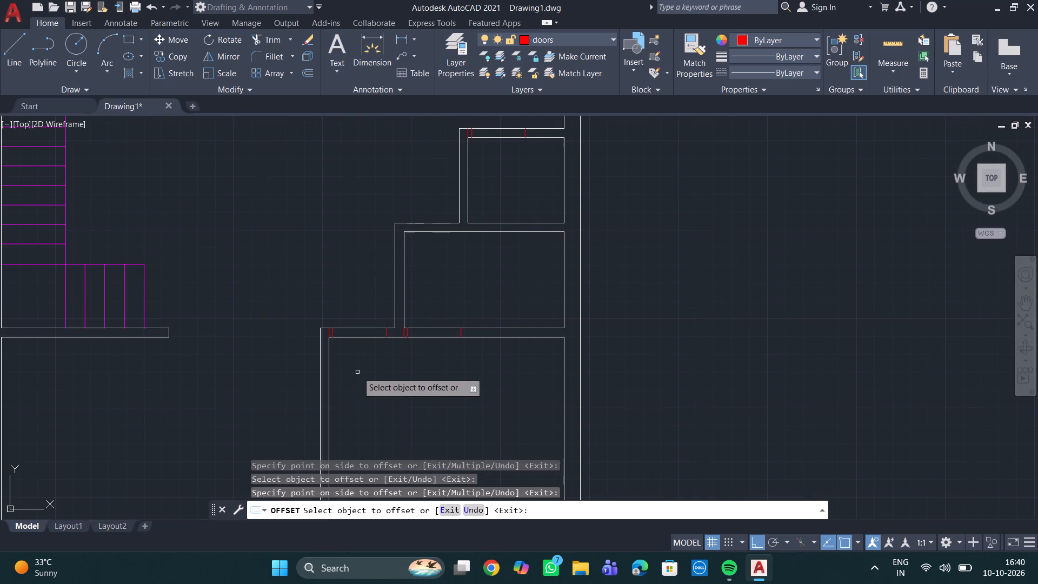
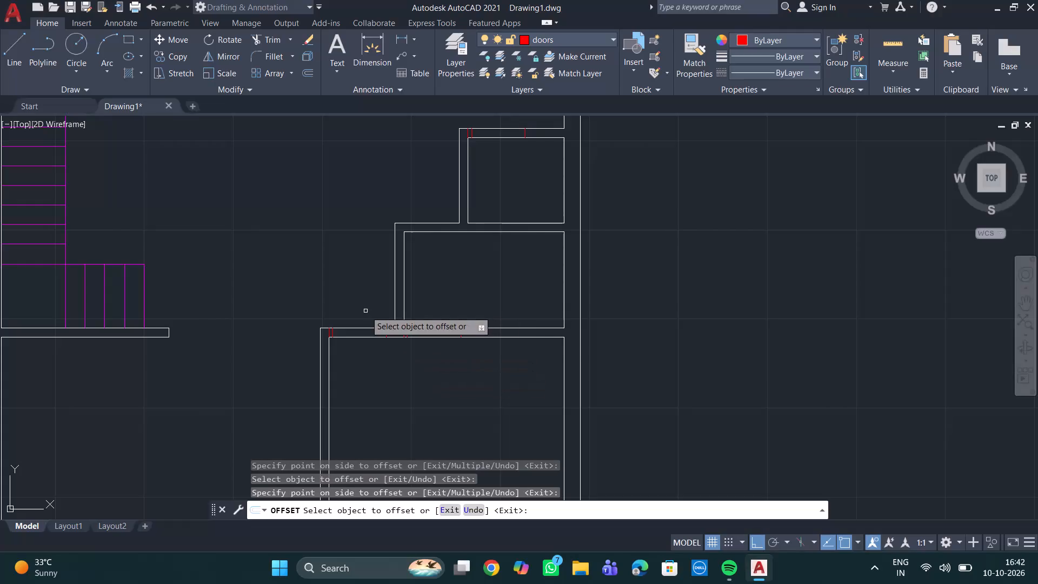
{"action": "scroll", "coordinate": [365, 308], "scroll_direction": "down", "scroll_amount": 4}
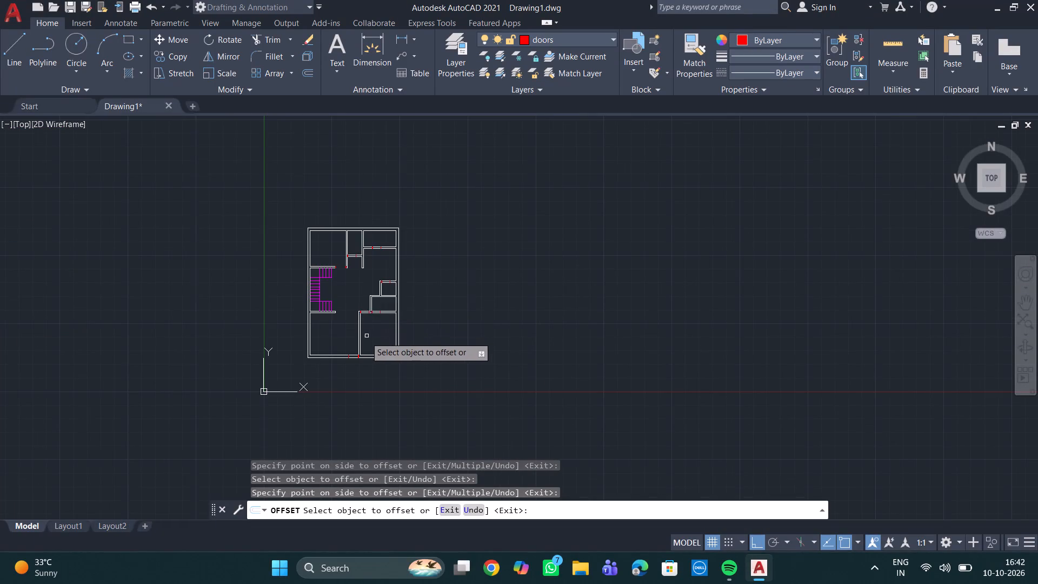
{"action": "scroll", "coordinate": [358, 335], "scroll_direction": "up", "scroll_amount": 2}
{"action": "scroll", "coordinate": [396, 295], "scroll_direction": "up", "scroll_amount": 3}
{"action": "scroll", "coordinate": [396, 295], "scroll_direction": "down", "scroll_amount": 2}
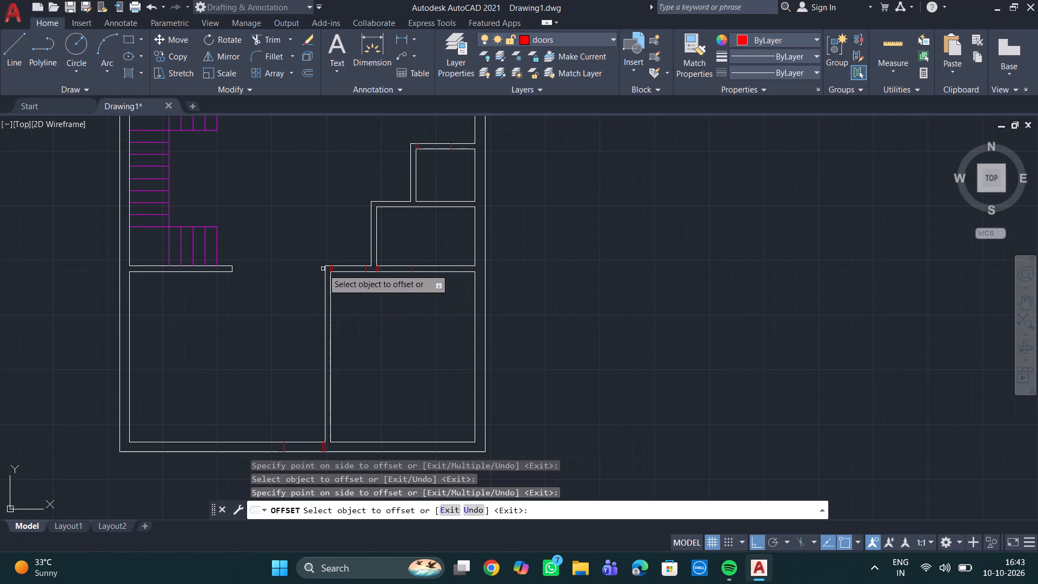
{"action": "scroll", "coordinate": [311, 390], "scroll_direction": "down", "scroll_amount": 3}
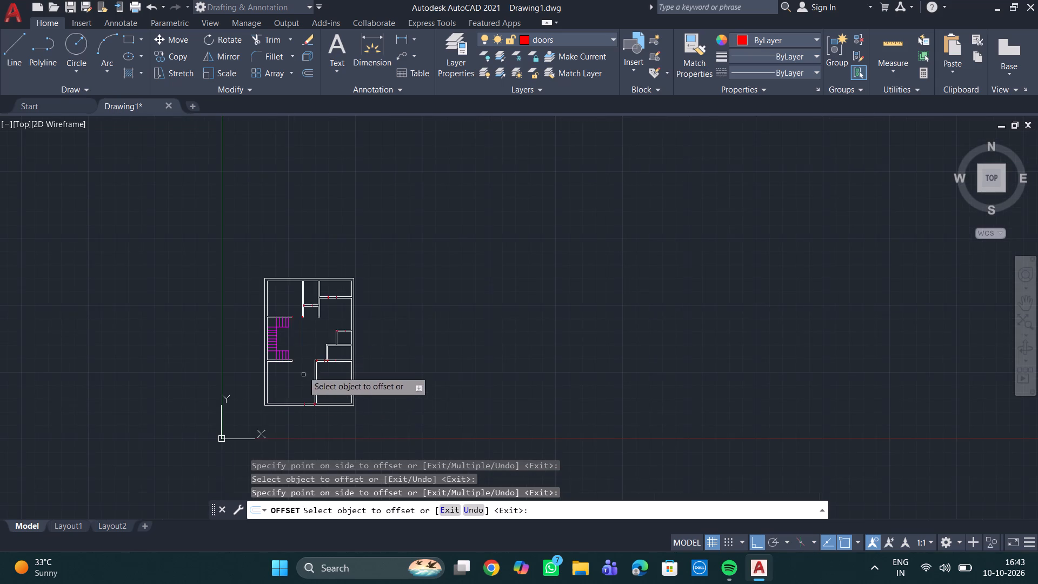
Trim the wall lines between the red door lines in the narrow top-middle room's lower wall and the top-right room's lower partition.
{"action": "middle_click_drag", "start_coordinate": [294, 287], "coordinate": [289, 314]}
{"action": "scroll", "coordinate": [289, 315], "scroll_direction": "up", "scroll_amount": 4}
{"action": "key", "text": "Escape"}
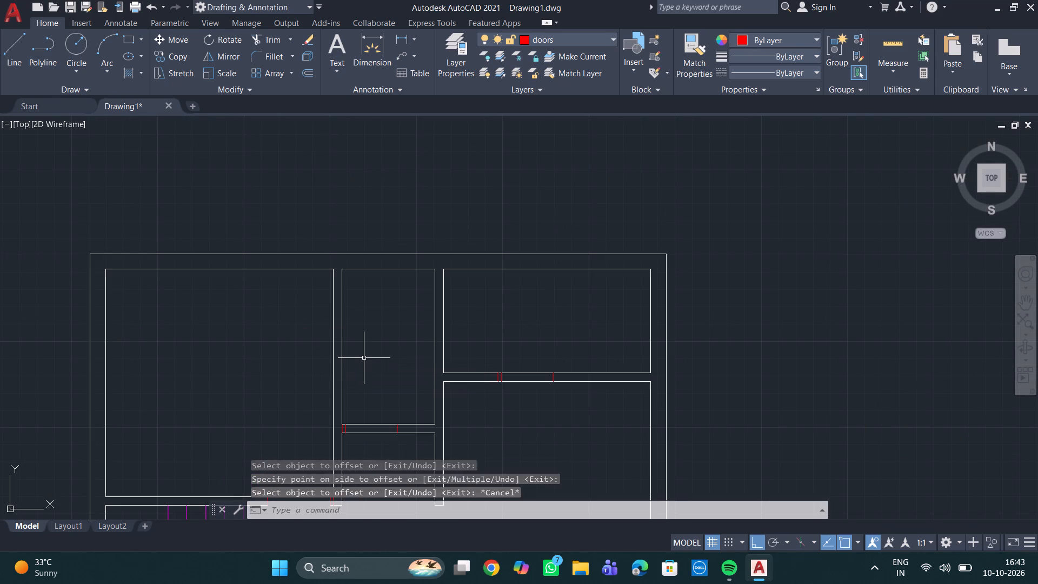
{"action": "key", "text": "Escape"}
{"action": "key", "text": "Escape"}
{"action": "key", "text": "Escape"}
{"action": "type", "text": "tr"}
{"action": "key", "text": "Return"}
{"action": "key", "text": "Return"}
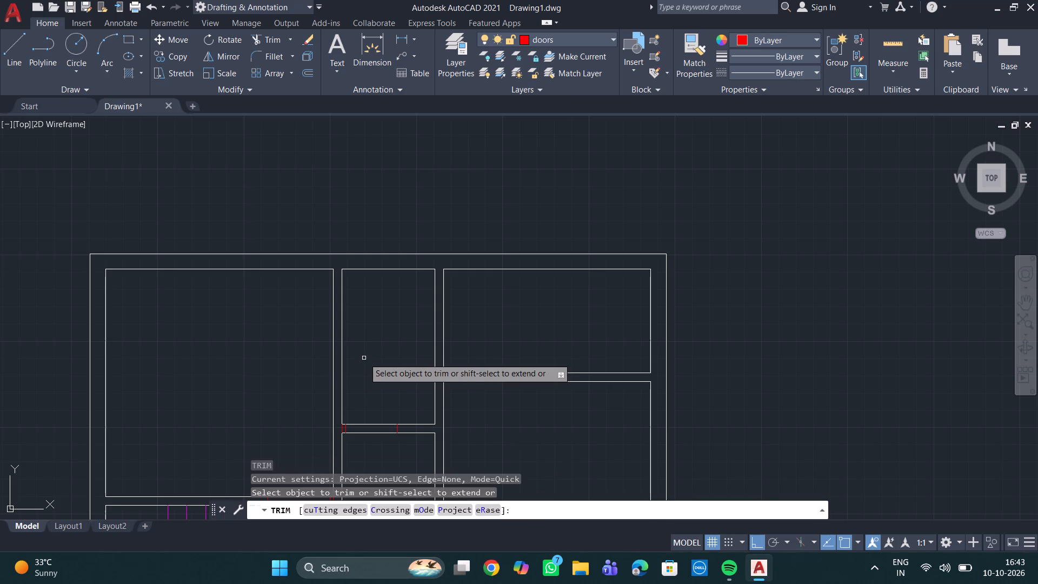
{"action": "middle_click_drag", "start_coordinate": [408, 378], "coordinate": [383, 298]}
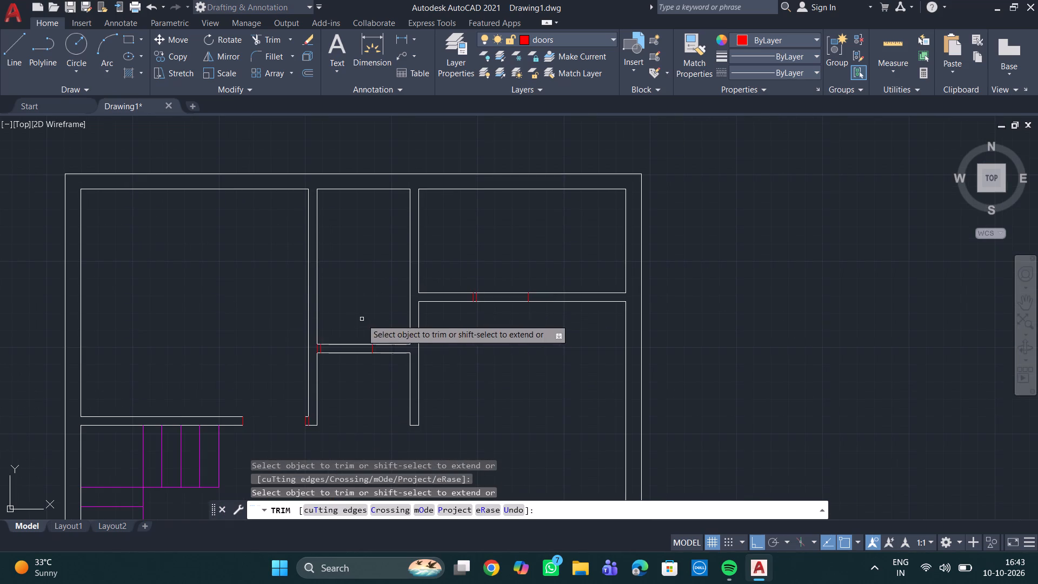
{"action": "left_click", "coordinate": [362, 319]}
{"action": "left_click", "coordinate": [343, 375]}
{"action": "left_click", "coordinate": [507, 271]}
{"action": "left_click", "coordinate": [503, 335]}
Trim the wall lines between the red door lines in the top wall of the small room on the plan's right side.
{"action": "middle_click_drag", "start_coordinate": [510, 362], "coordinate": [518, 271]}
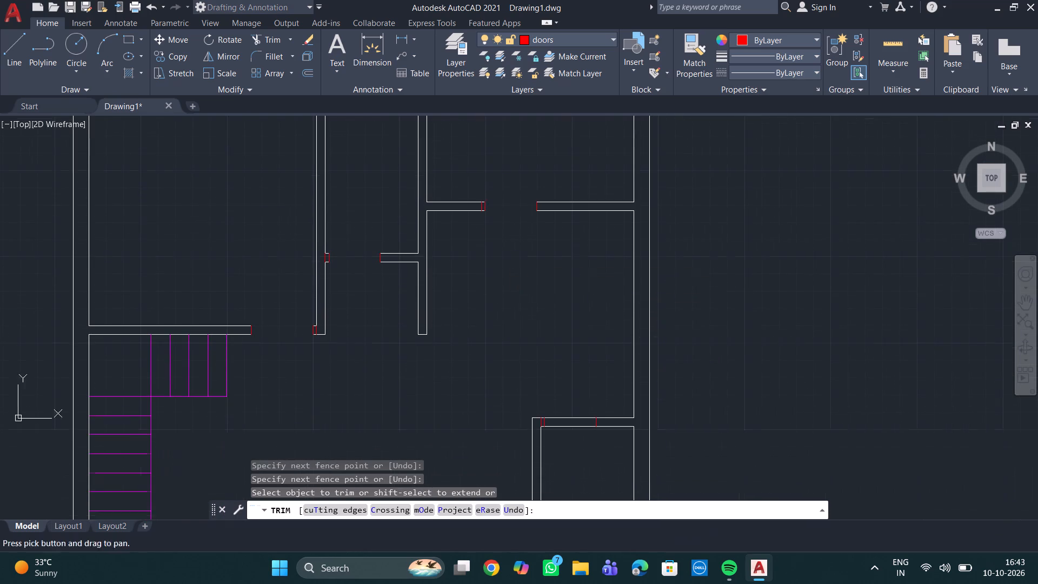
{"action": "left_click", "coordinate": [587, 395]}
{"action": "left_click", "coordinate": [576, 453]}
Trim the wall lines at both door openings along the lower-right room's top wall, including the one into the middle-right room.
{"action": "scroll", "coordinate": [572, 432], "scroll_direction": "down", "scroll_amount": 1}
{"action": "middle_click_drag", "start_coordinate": [571, 419], "coordinate": [575, 316]}
{"action": "scroll", "coordinate": [535, 398], "scroll_direction": "up", "scroll_amount": 1}
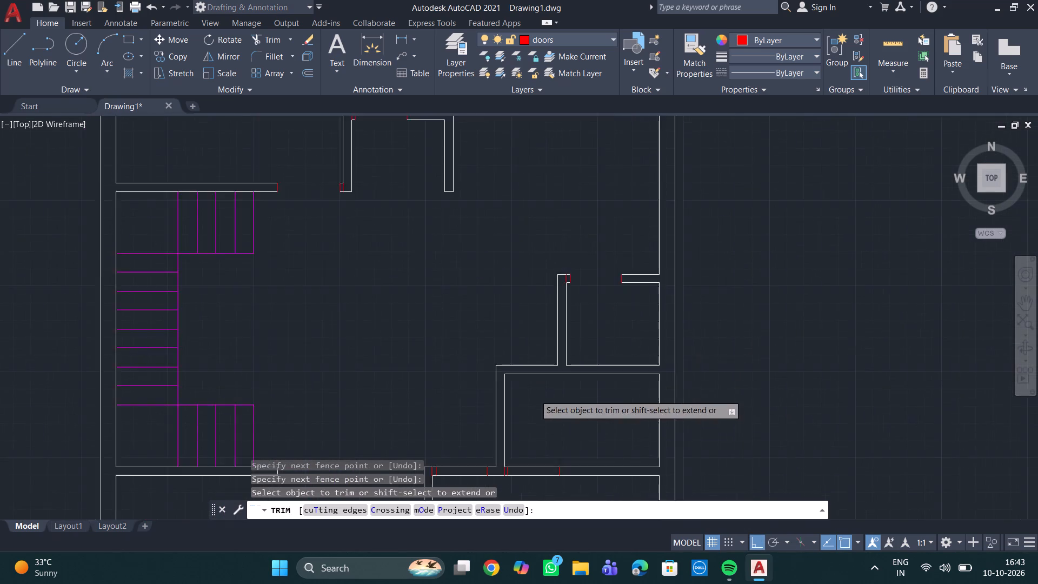
{"action": "scroll", "coordinate": [535, 394], "scroll_direction": "up", "scroll_amount": 1}
{"action": "middle_click_drag", "start_coordinate": [549, 445], "coordinate": [562, 271]}
{"action": "scroll", "coordinate": [559, 275], "scroll_direction": "down", "scroll_amount": 2}
{"action": "left_click", "coordinate": [553, 292]}
{"action": "left_click", "coordinate": [549, 337]}
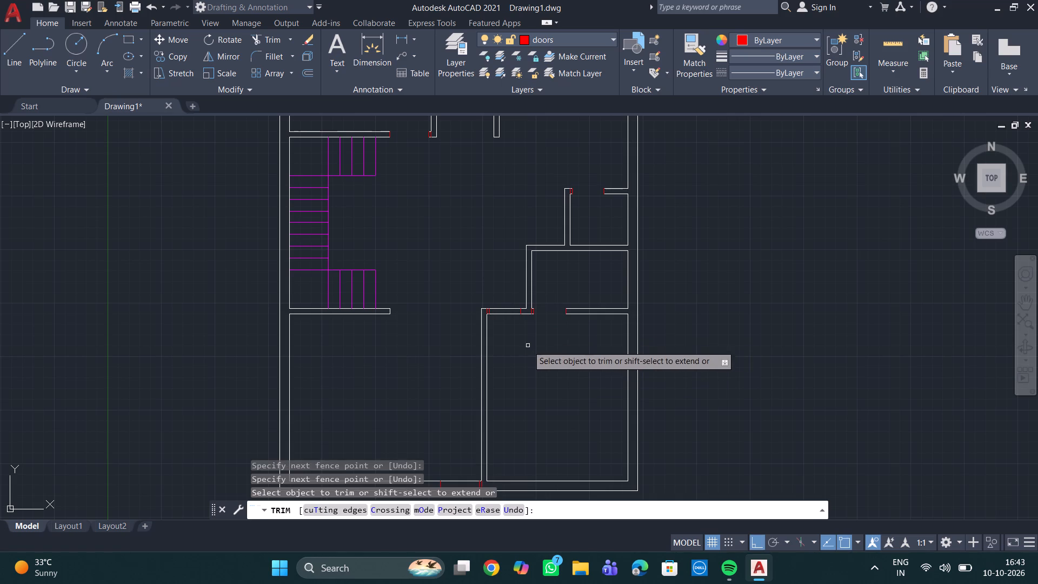
{"action": "left_click", "coordinate": [503, 328]}
{"action": "left_click", "coordinate": [499, 291]}
Trim the outer wall lines between the red door lines in the bottom wall beside the lower-right room's partition.
{"action": "middle_click_drag", "start_coordinate": [514, 369], "coordinate": [587, 254]}
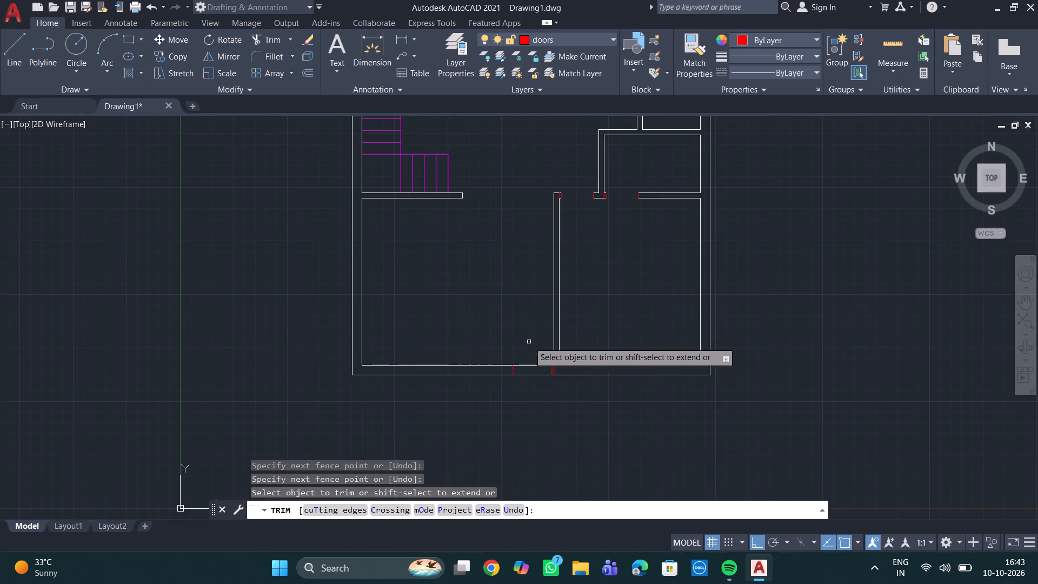
{"action": "left_click", "coordinate": [529, 343]}
{"action": "left_click", "coordinate": [539, 406]}
Inspect the door openings around the lower-right rooms and across the whole floor plan.
{"action": "middle_click_drag", "start_coordinate": [623, 295], "coordinate": [542, 349]}
{"action": "scroll", "coordinate": [540, 349], "scroll_direction": "down", "scroll_amount": 1}
{"action": "scroll", "coordinate": [543, 329], "scroll_direction": "up", "scroll_amount": 3}
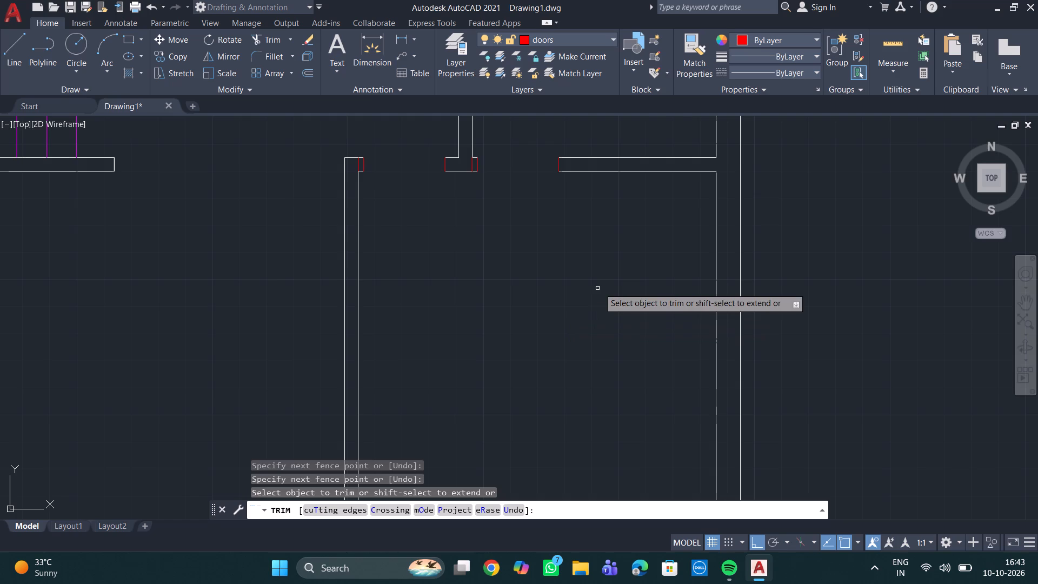
{"action": "scroll", "coordinate": [508, 279], "scroll_direction": "down", "scroll_amount": 2}
{"action": "middle_click_drag", "start_coordinate": [507, 277], "coordinate": [468, 321]}
{"action": "scroll", "coordinate": [444, 309], "scroll_direction": "up", "scroll_amount": 2}
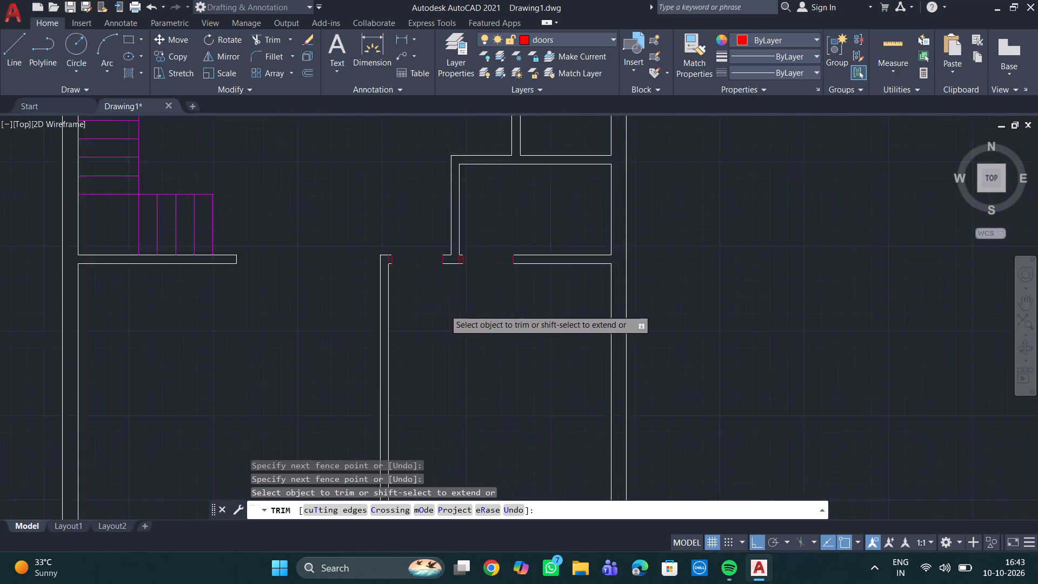
{"action": "scroll", "coordinate": [471, 310], "scroll_direction": "down", "scroll_amount": 1}
{"action": "middle_click_drag", "start_coordinate": [481, 323], "coordinate": [504, 383]}
{"action": "scroll", "coordinate": [504, 383], "scroll_direction": "down", "scroll_amount": 2}
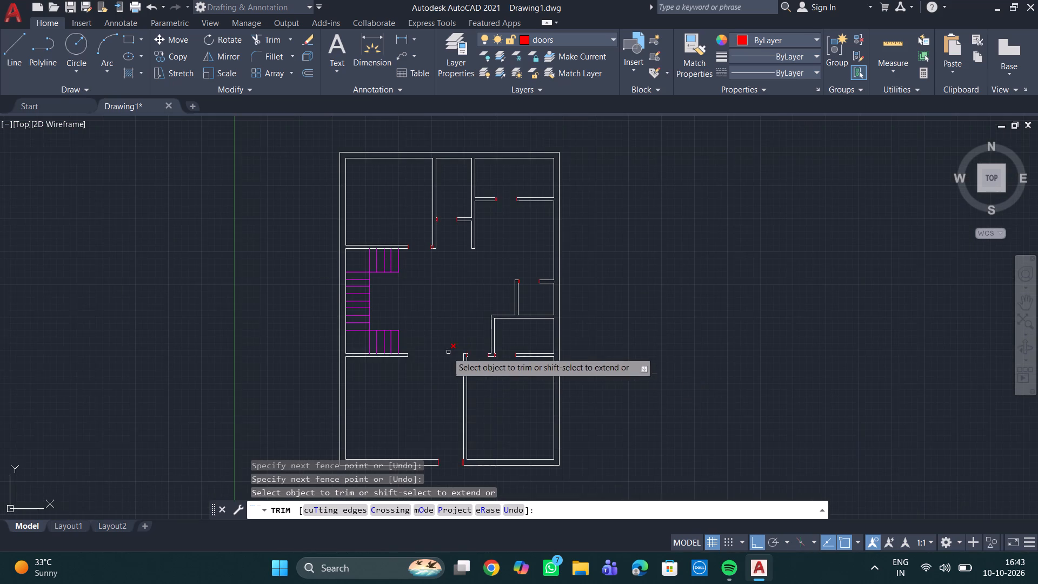
{"action": "middle_click_drag", "start_coordinate": [432, 339], "coordinate": [441, 316]}
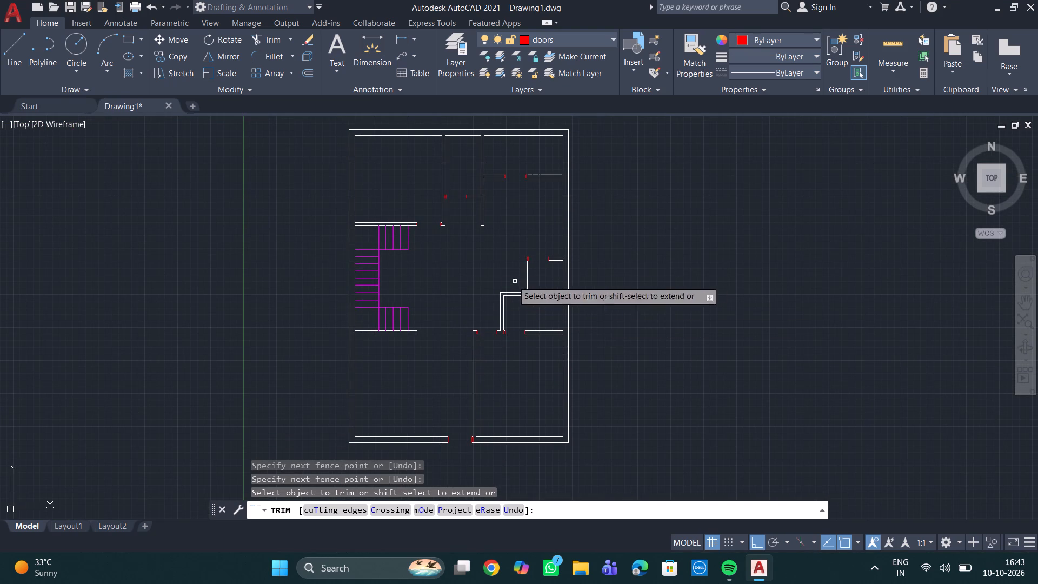
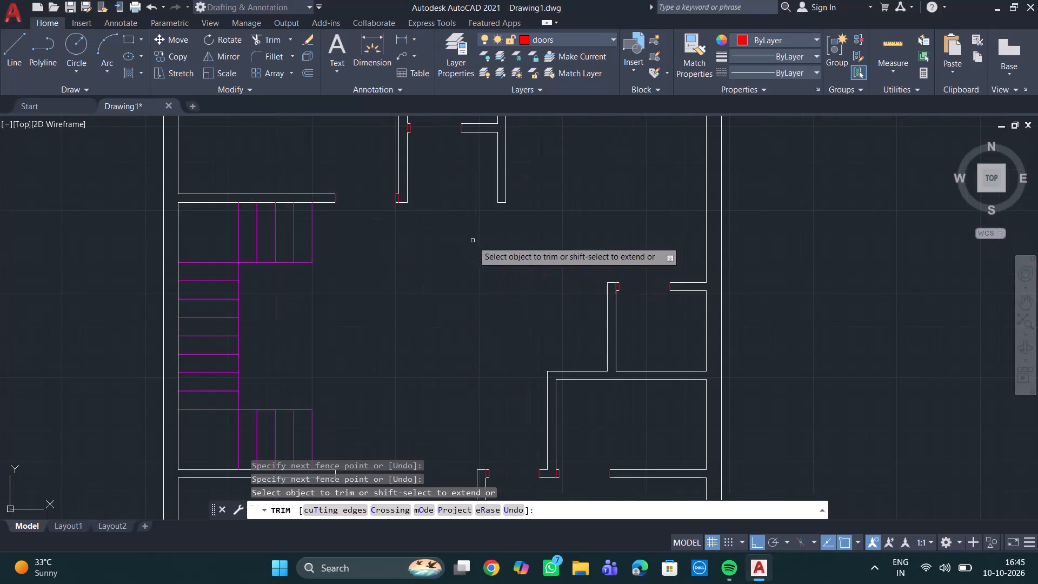
Draw a 2" by 3' rectangle on the doors layer in the empty space right of the floor plan.
{"action": "middle_click_drag", "start_coordinate": [474, 245], "coordinate": [457, 310]}
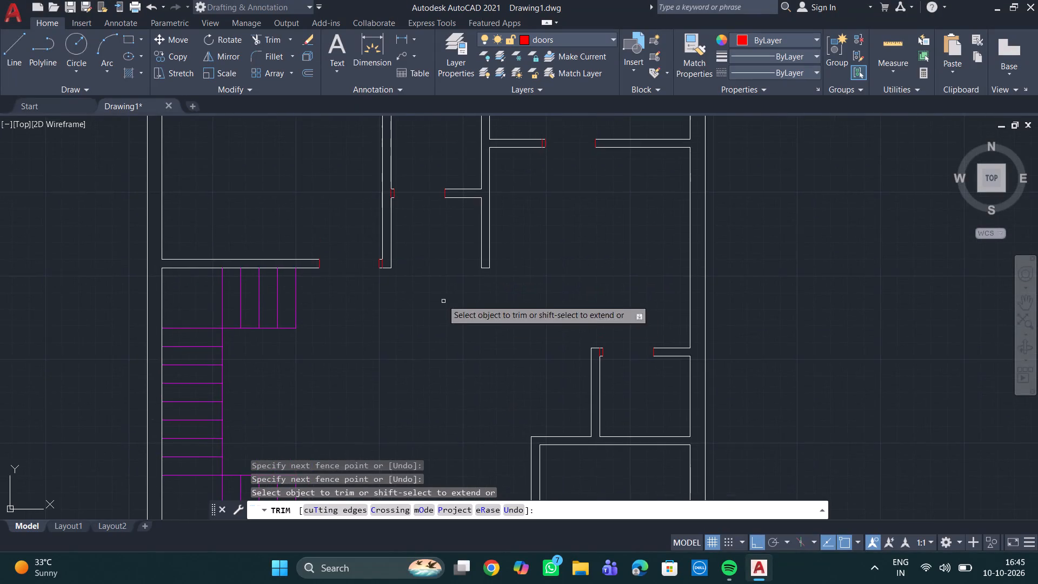
{"action": "scroll", "coordinate": [445, 288], "scroll_direction": "down", "scroll_amount": 1}
{"action": "middle_click_drag", "start_coordinate": [447, 287], "coordinate": [455, 286]}
{"action": "key", "text": "Escape"}
{"action": "key", "text": "Escape"}
{"action": "key", "text": "Escape"}
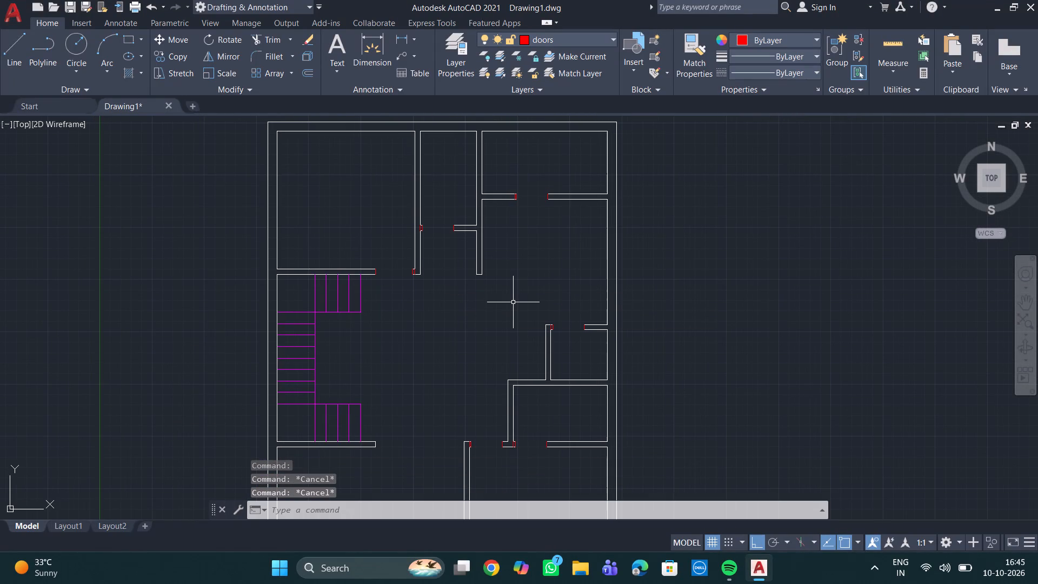
{"action": "key", "text": "Escape"}
{"action": "middle_click_drag", "start_coordinate": [692, 300], "coordinate": [615, 264]}
{"action": "scroll", "coordinate": [615, 264], "scroll_direction": "down", "scroll_amount": 2}
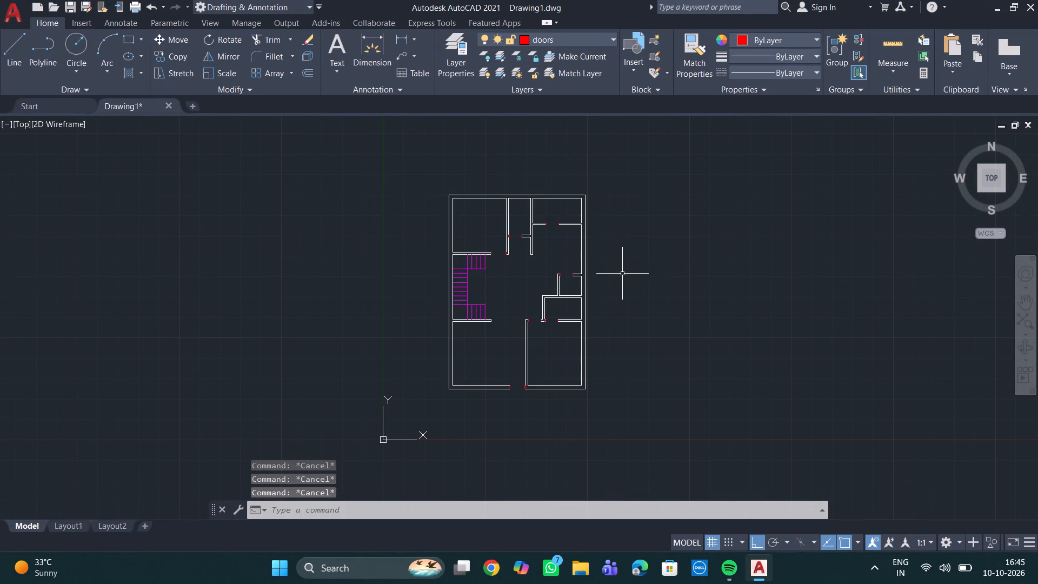
{"action": "type", "text": "rec"}
{"action": "key", "text": "Return"}
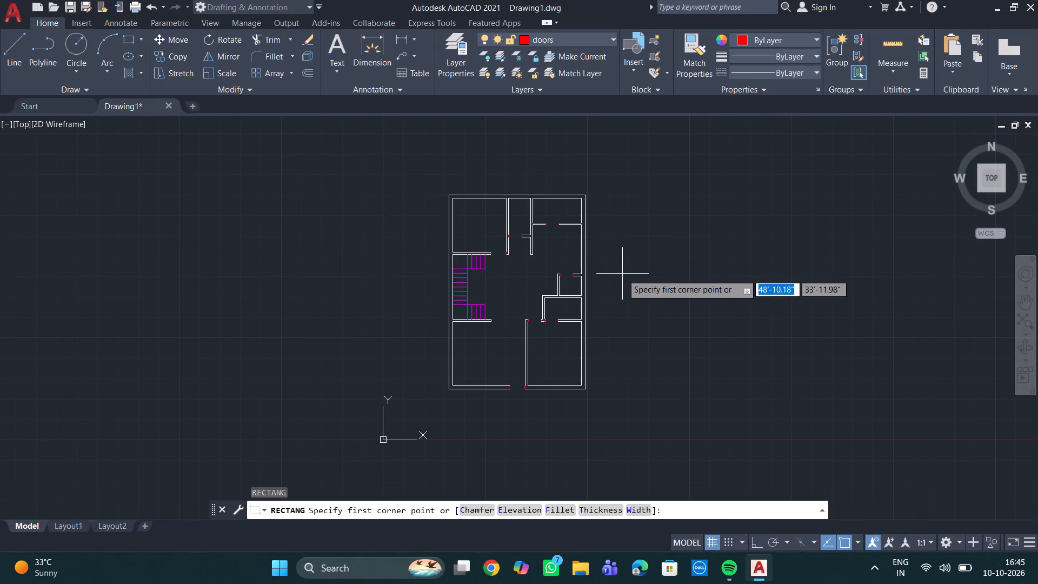
{"action": "scroll", "coordinate": [612, 276], "scroll_direction": "up", "scroll_amount": 2}
{"action": "middle_click_drag", "start_coordinate": [613, 274], "coordinate": [548, 253]}
{"action": "scroll", "coordinate": [548, 252], "scroll_direction": "down", "scroll_amount": 2}
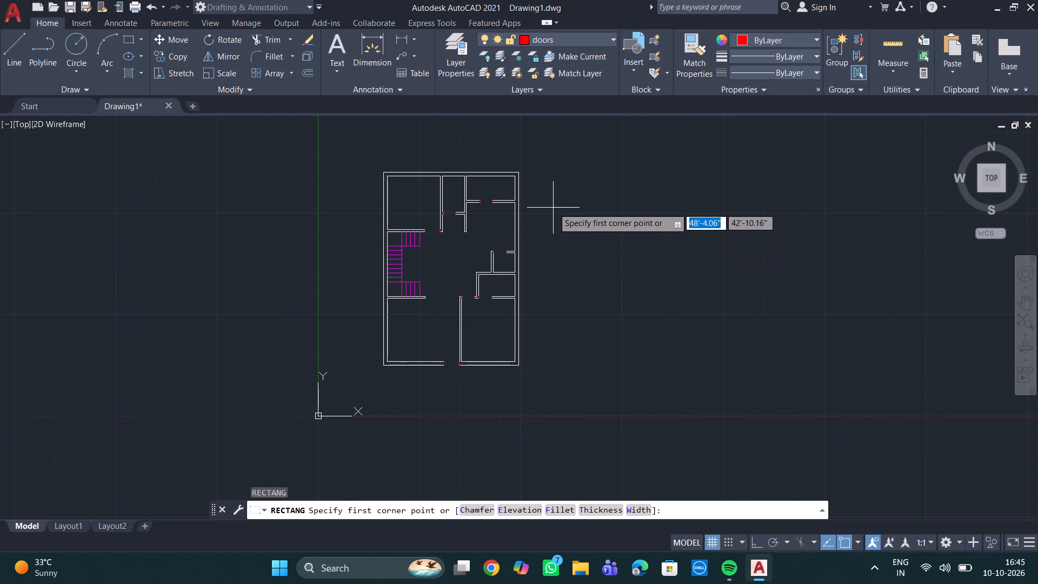
{"action": "left_click", "coordinate": [553, 207]}
{"action": "left_click", "coordinate": [507, 507]}
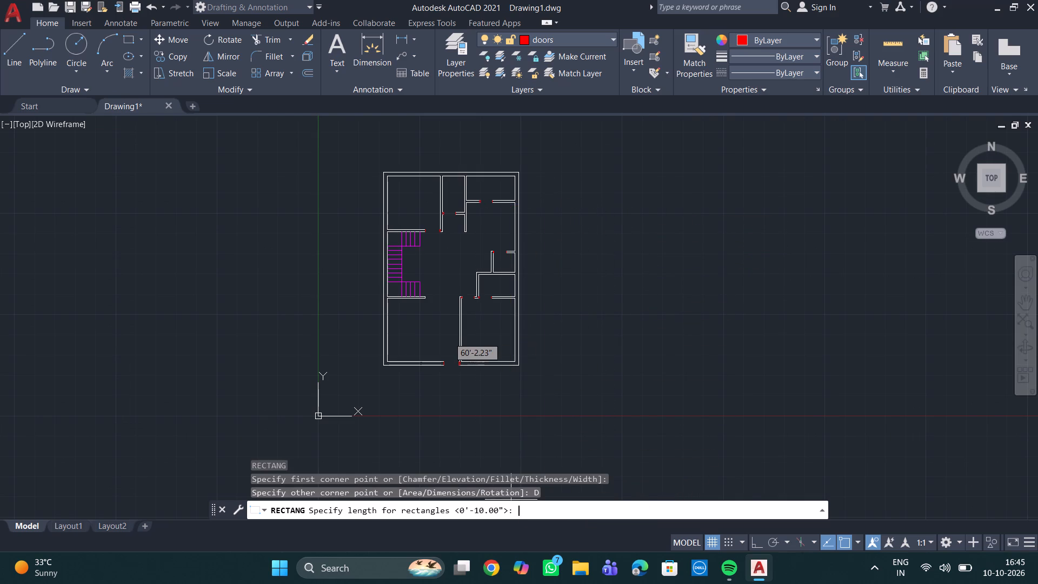
{"action": "type", "text": "2'"}
{"action": "key", "text": "BackSpace"}
{"action": "key", "text": "shift+quotedbl"}
{"action": "key", "text": "Return"}
{"action": "scroll", "coordinate": [545, 492], "scroll_direction": "up", "scroll_amount": 1}
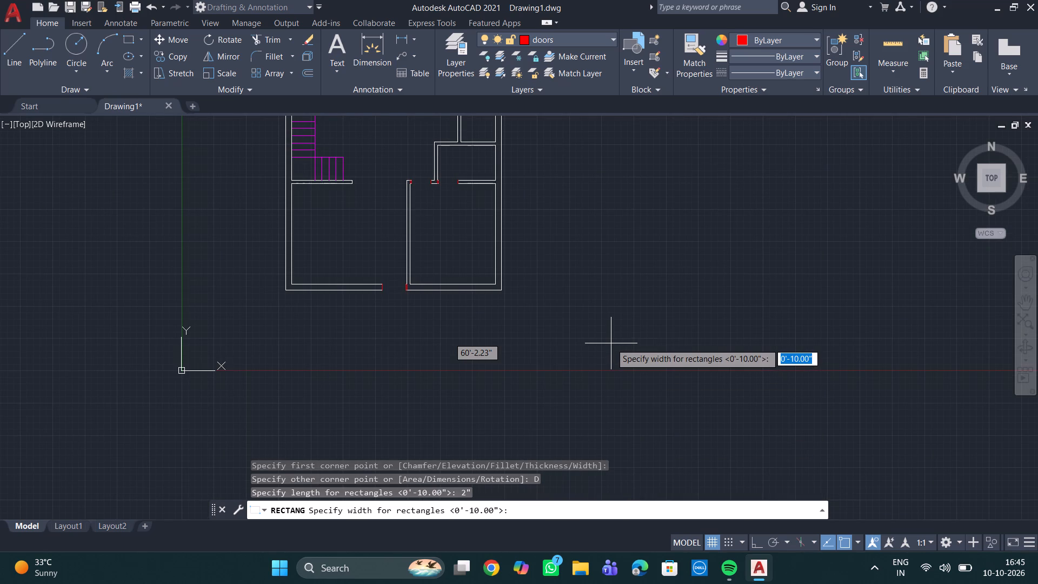
{"action": "type", "text": "3'"}
{"action": "key", "text": "Return"}
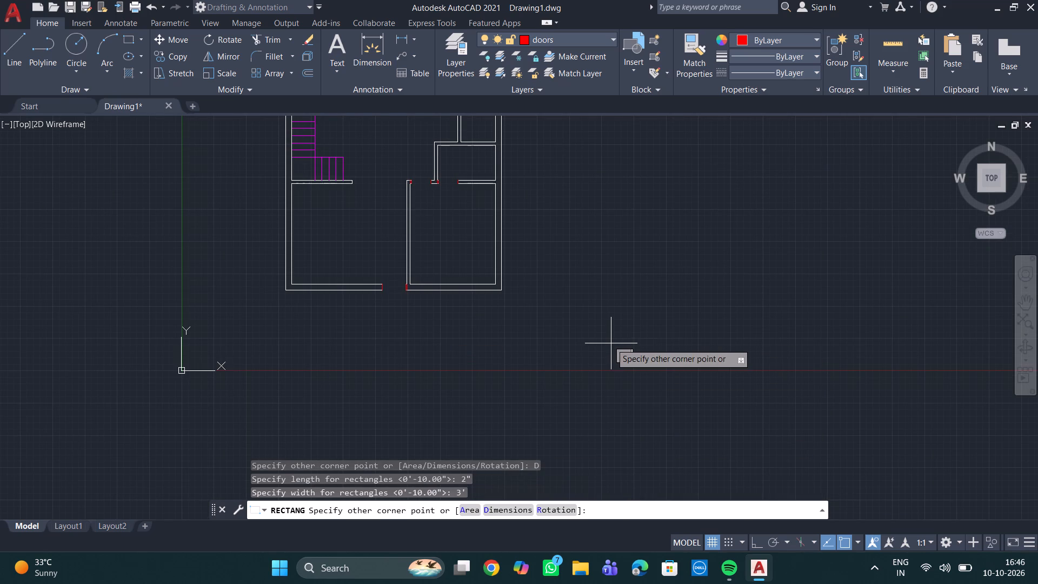
{"action": "scroll", "coordinate": [623, 247], "scroll_direction": "down", "scroll_amount": 4}
{"action": "scroll", "coordinate": [633, 216], "scroll_direction": "up", "scroll_amount": 4}
{"action": "scroll", "coordinate": [512, 225], "scroll_direction": "up", "scroll_amount": 2}
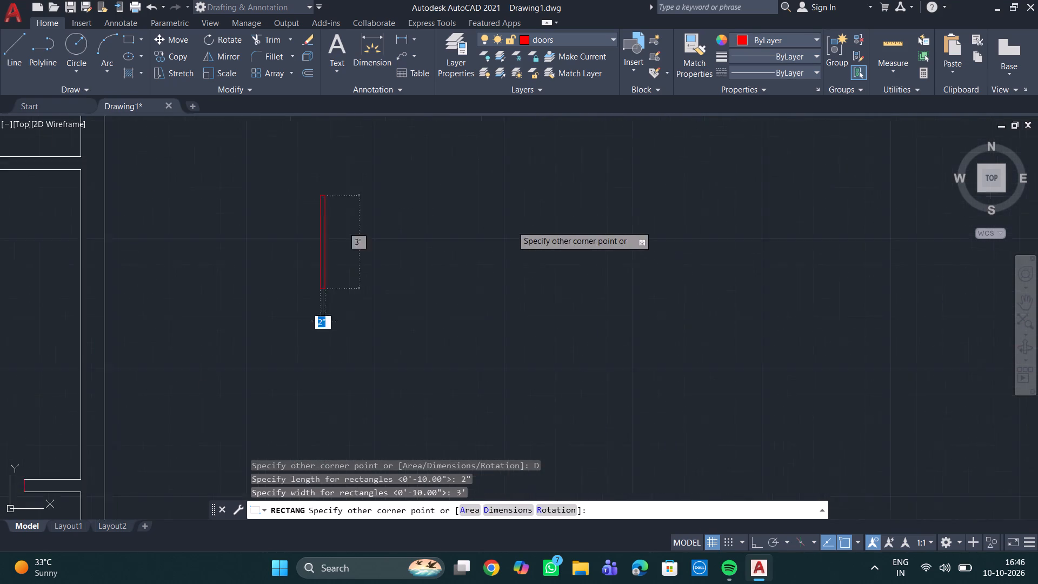
{"action": "scroll", "coordinate": [512, 225], "scroll_direction": "up", "scroll_amount": 2}
{"action": "left_click", "coordinate": [344, 214]}
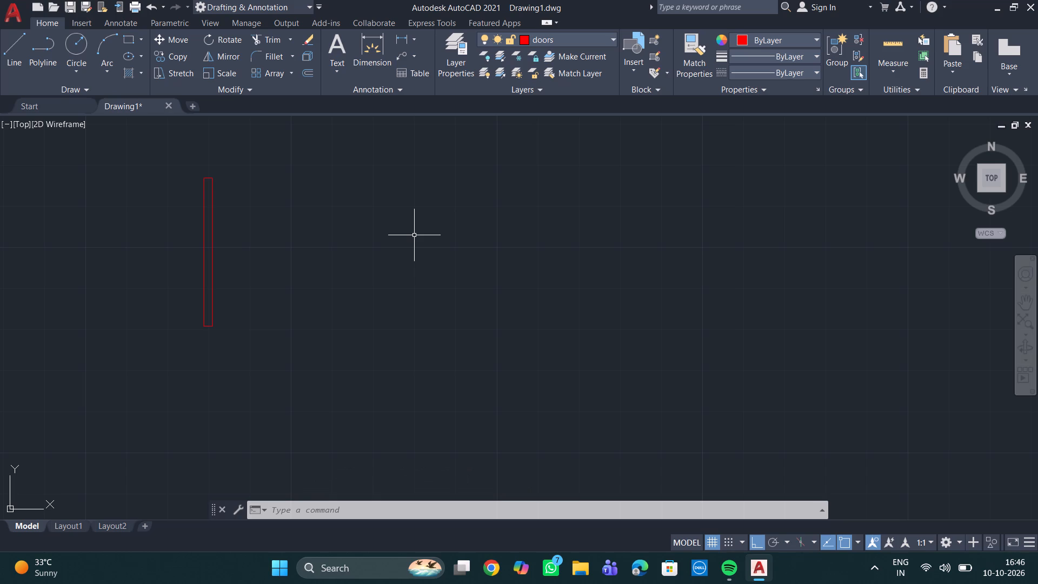
Copy the 3' door rectangle by its lower-right corner to the midpoint of the right jamb line at the upper-left room's door opening.
{"action": "scroll", "coordinate": [255, 202], "scroll_direction": "down", "scroll_amount": 2}
{"action": "middle_click_drag", "start_coordinate": [249, 214], "coordinate": [321, 271]}
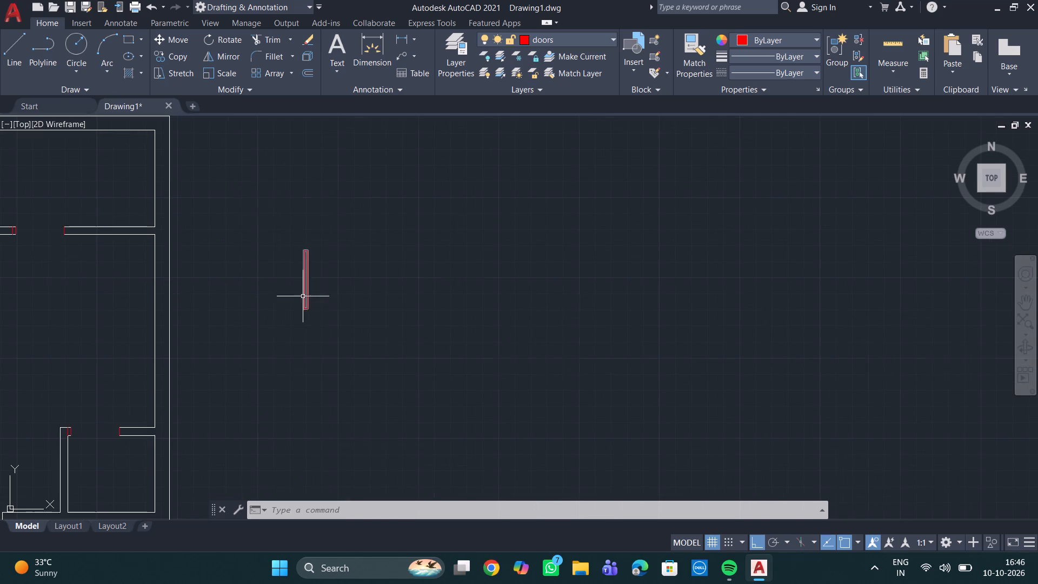
{"action": "scroll", "coordinate": [304, 296], "scroll_direction": "up", "scroll_amount": 2}
{"action": "left_click", "coordinate": [305, 293]}
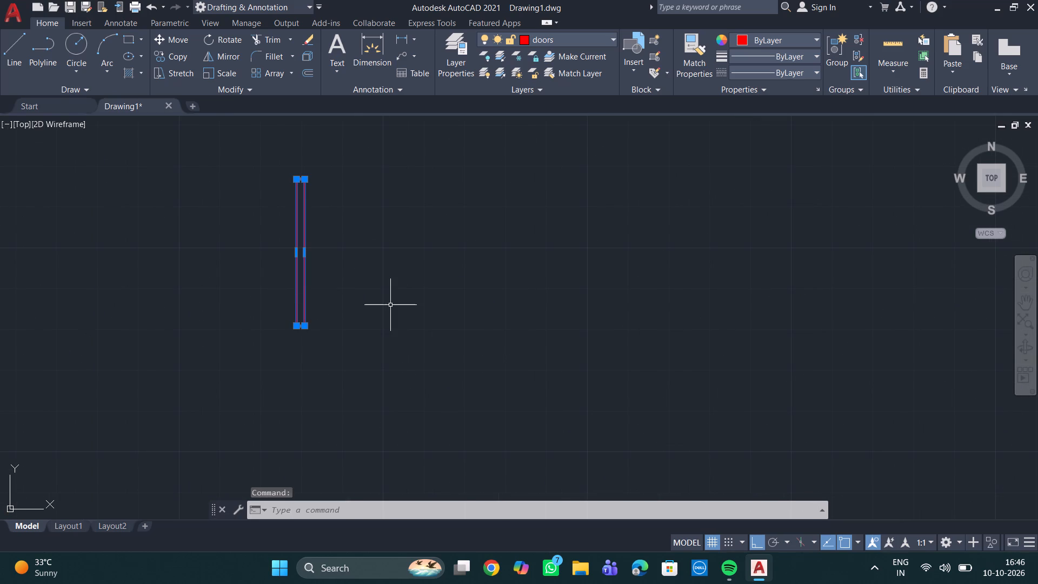
{"action": "type", "text": "co"}
{"action": "key", "text": "Return"}
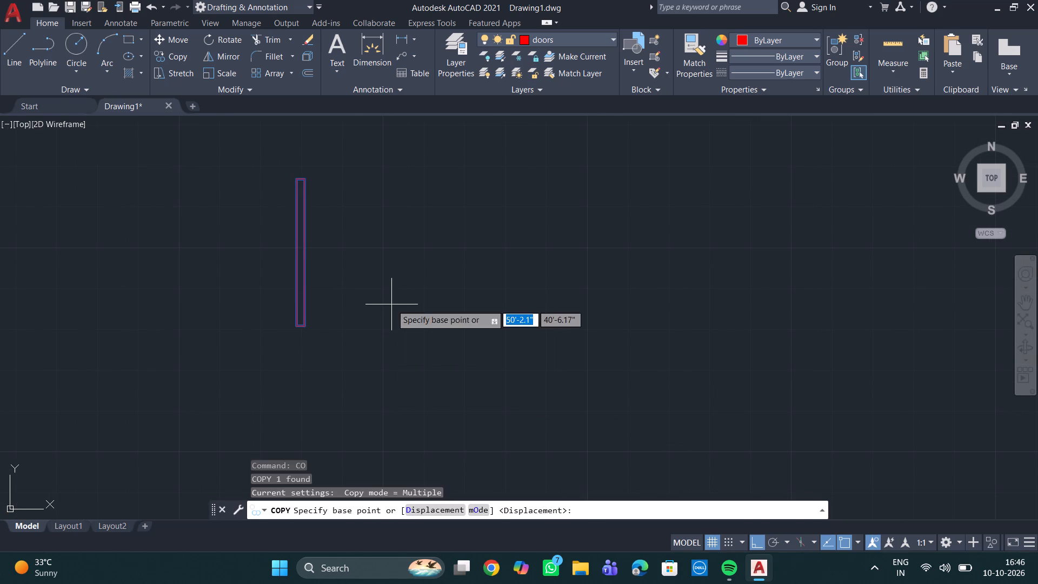
{"action": "left_click", "coordinate": [305, 326]}
{"action": "scroll", "coordinate": [373, 386], "scroll_direction": "down", "scroll_amount": 4}
{"action": "middle_click_drag", "start_coordinate": [306, 370], "coordinate": [471, 404]}
{"action": "scroll", "coordinate": [375, 401], "scroll_direction": "up", "scroll_amount": 4}
{"action": "middle_click_drag", "start_coordinate": [289, 428], "coordinate": [371, 363]}
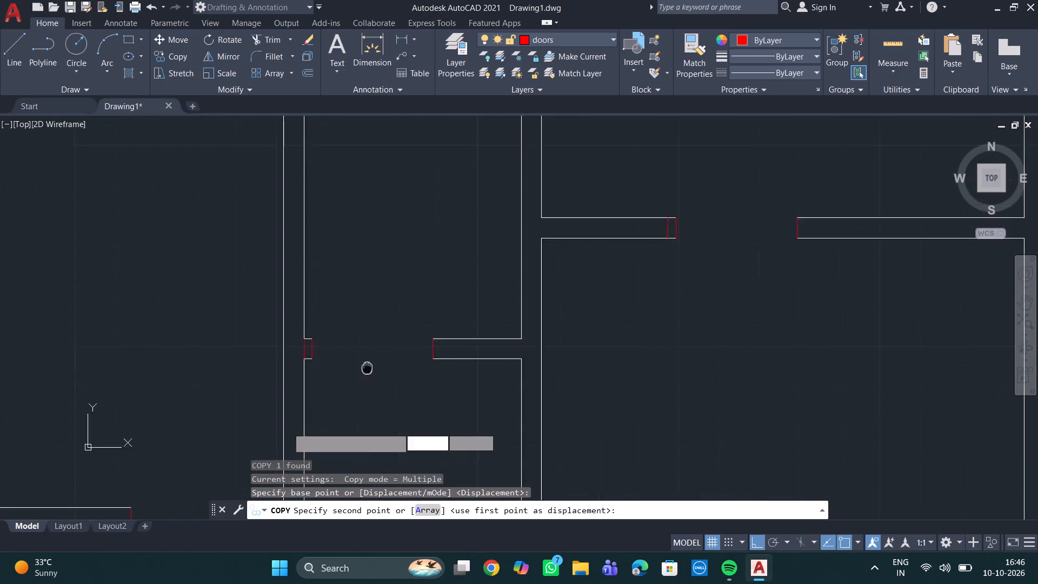
{"action": "middle_click_drag", "start_coordinate": [371, 363], "coordinate": [404, 339]}
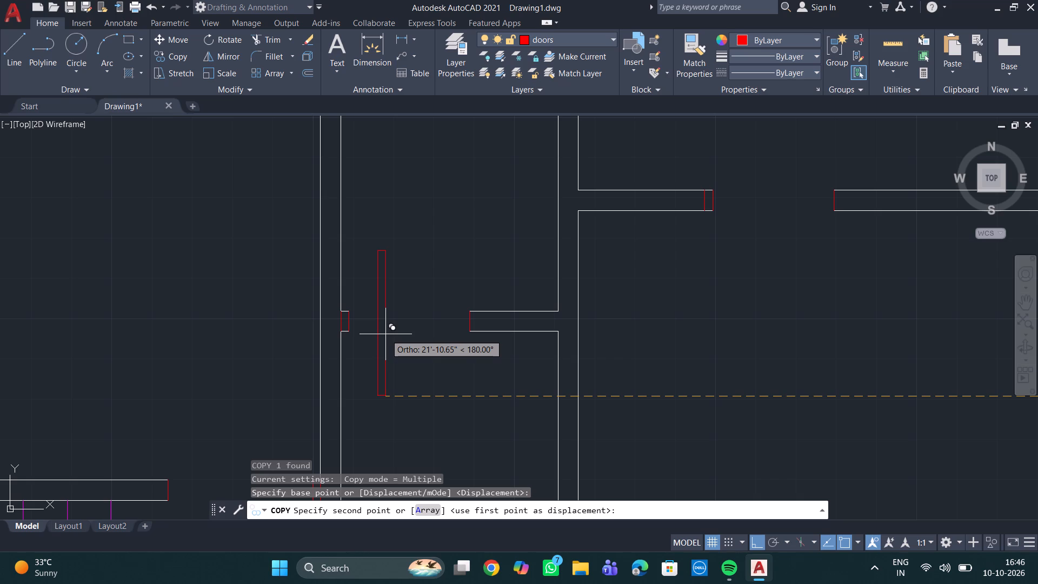
{"action": "scroll", "coordinate": [374, 356], "scroll_direction": "down", "scroll_amount": 1}
{"action": "middle_click_drag", "start_coordinate": [365, 351], "coordinate": [441, 288]}
{"action": "scroll", "coordinate": [402, 339], "scroll_direction": "up", "scroll_amount": 2}
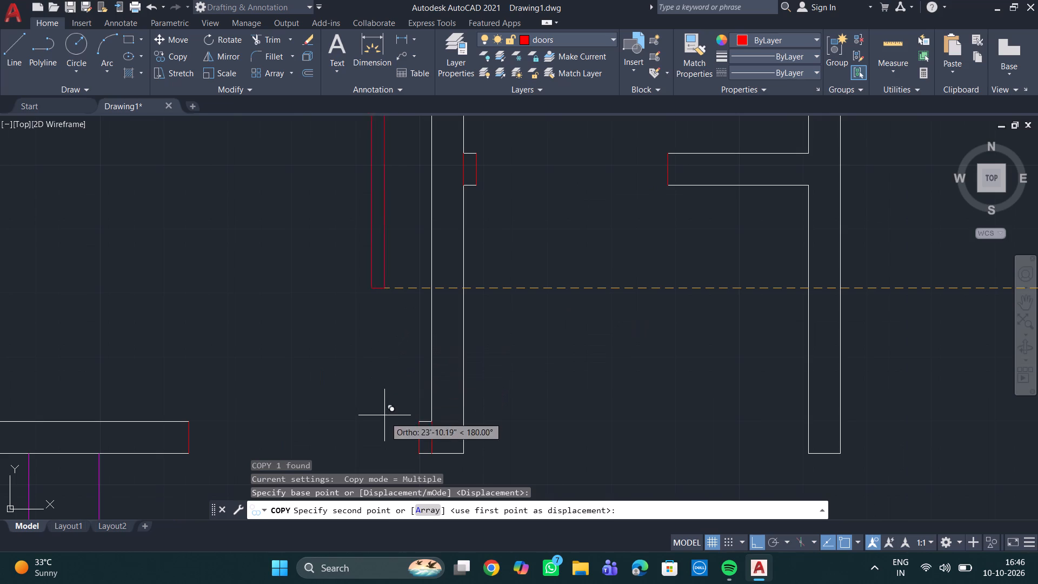
{"action": "left_click", "coordinate": [417, 439]}
Place another copy of the 3' door rectangle at the midpoint of the right jamb line in the bottom outer wall's door opening.
{"action": "middle_click_drag", "start_coordinate": [541, 437], "coordinate": [495, 347]}
{"action": "scroll", "coordinate": [495, 347], "scroll_direction": "down", "scroll_amount": 3}
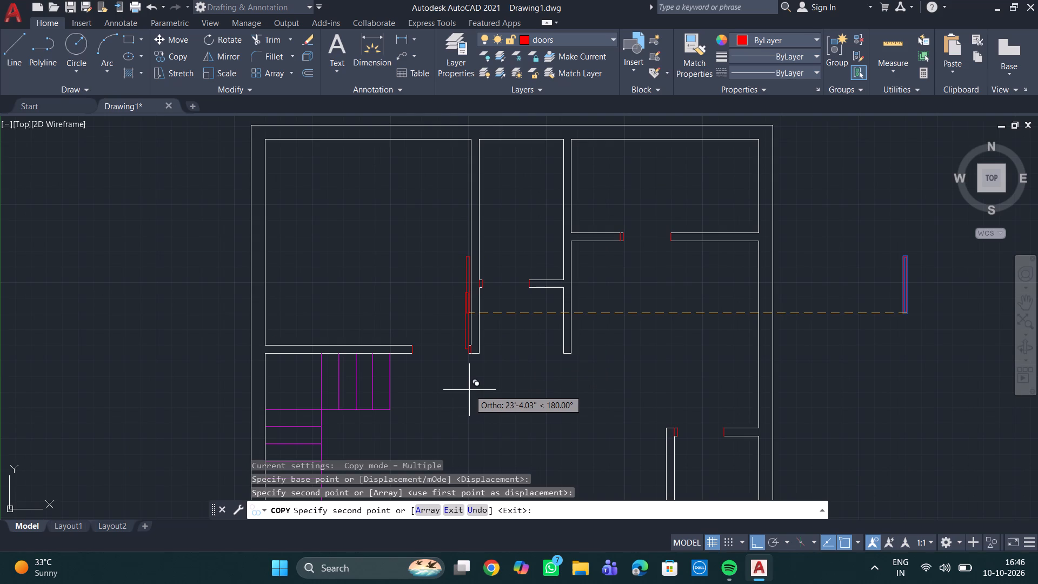
{"action": "middle_click_drag", "start_coordinate": [545, 373], "coordinate": [567, 167]}
{"action": "scroll", "coordinate": [567, 167], "scroll_direction": "down", "scroll_amount": 3}
{"action": "middle_click_drag", "start_coordinate": [543, 339], "coordinate": [518, 259]}
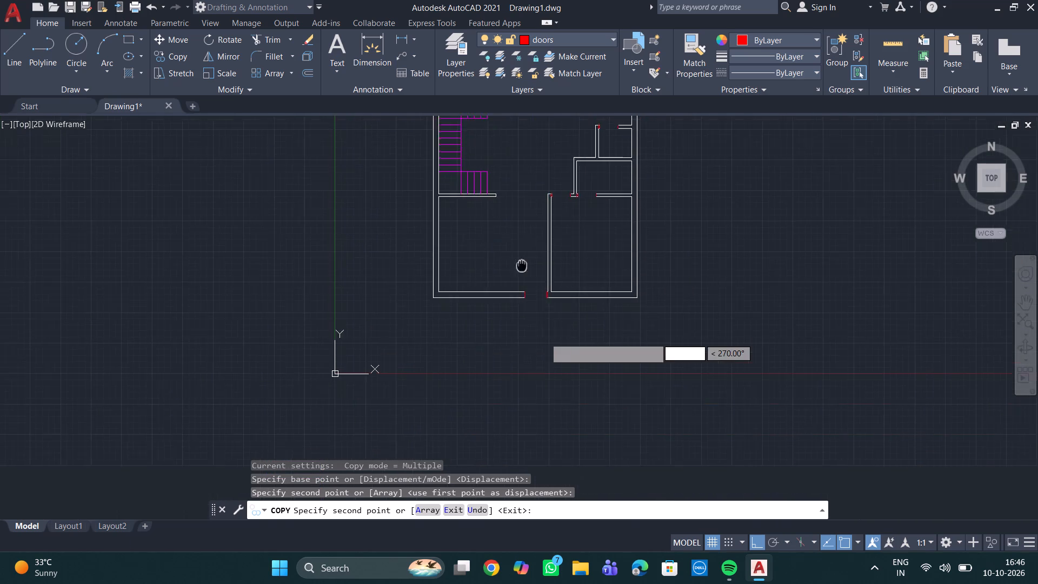
{"action": "middle_click_drag", "start_coordinate": [518, 259], "coordinate": [518, 258]}
{"action": "scroll", "coordinate": [524, 328], "scroll_direction": "up", "scroll_amount": 4}
{"action": "middle_click_drag", "start_coordinate": [559, 229], "coordinate": [527, 526]}
{"action": "scroll", "coordinate": [548, 426], "scroll_direction": "up", "scroll_amount": 1}
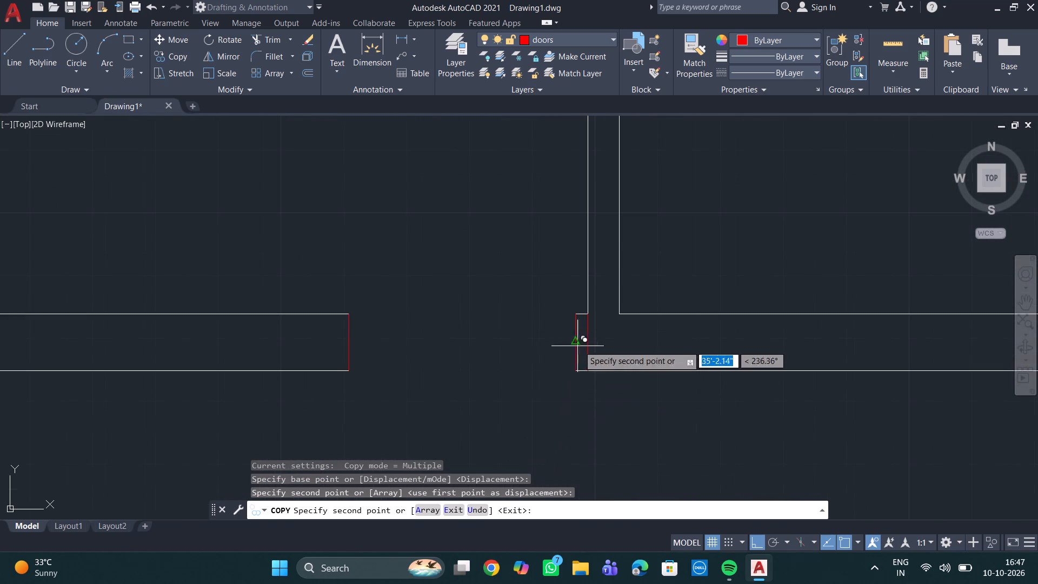
{"action": "left_click", "coordinate": [574, 342]}
Examine the whole floor plan for further openings that need the 3' door rectangle, and end the copying.
{"action": "scroll", "coordinate": [726, 357], "scroll_direction": "down", "scroll_amount": 4}
{"action": "middle_click_drag", "start_coordinate": [762, 371], "coordinate": [545, 462]}
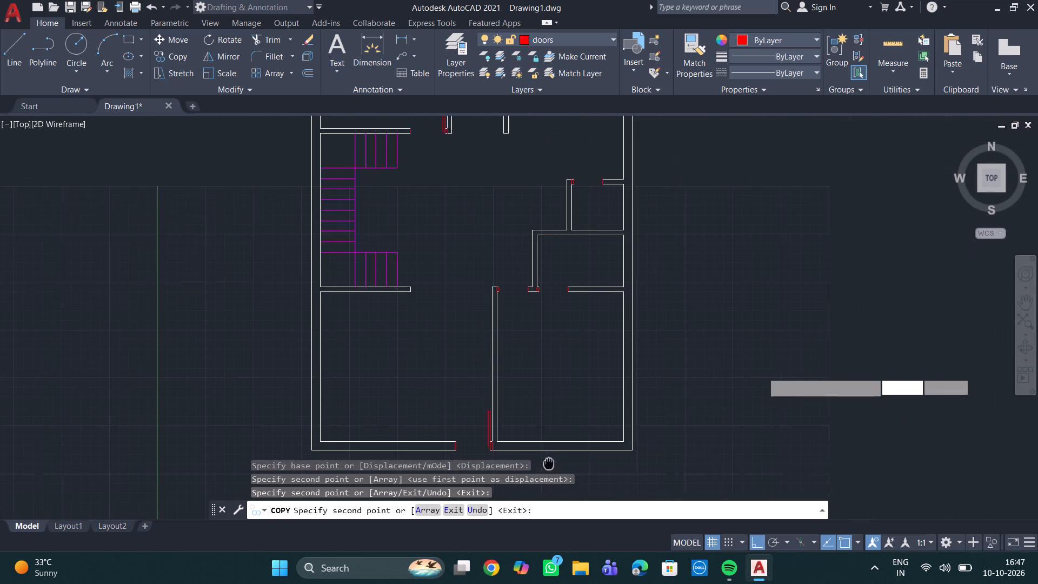
{"action": "middle_click_drag", "start_coordinate": [545, 462], "coordinate": [545, 461]}
{"action": "middle_click_drag", "start_coordinate": [750, 341], "coordinate": [656, 390]}
{"action": "scroll", "coordinate": [714, 381], "scroll_direction": "down", "scroll_amount": 3}
{"action": "scroll", "coordinate": [655, 341], "scroll_direction": "up", "scroll_amount": 3}
{"action": "middle_click_drag", "start_coordinate": [638, 343], "coordinate": [605, 309]}
{"action": "scroll", "coordinate": [605, 315], "scroll_direction": "down", "scroll_amount": 2}
{"action": "middle_click_drag", "start_coordinate": [611, 336], "coordinate": [613, 322]}
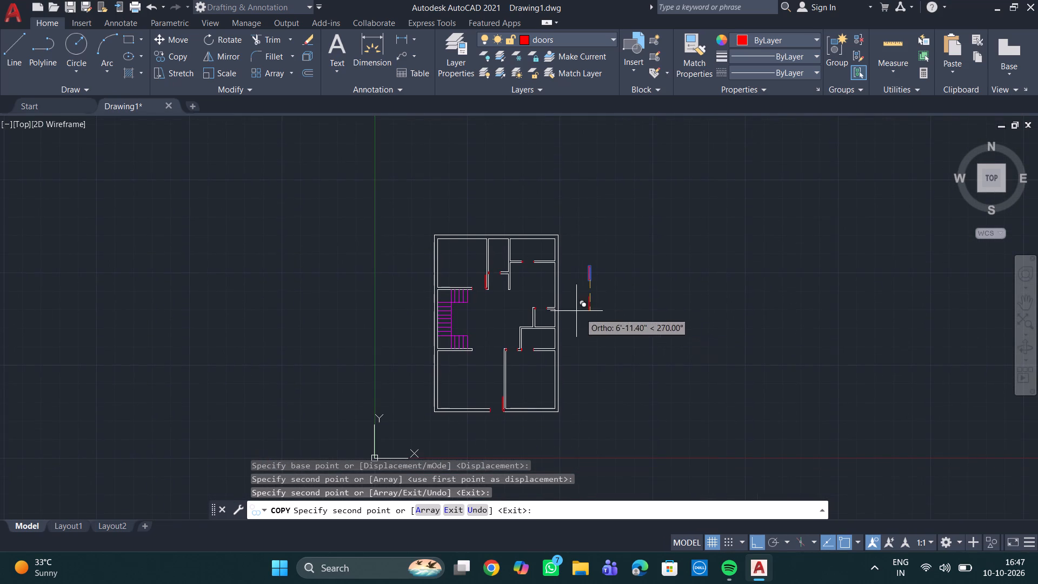
{"action": "middle_click_drag", "start_coordinate": [634, 310], "coordinate": [569, 357]}
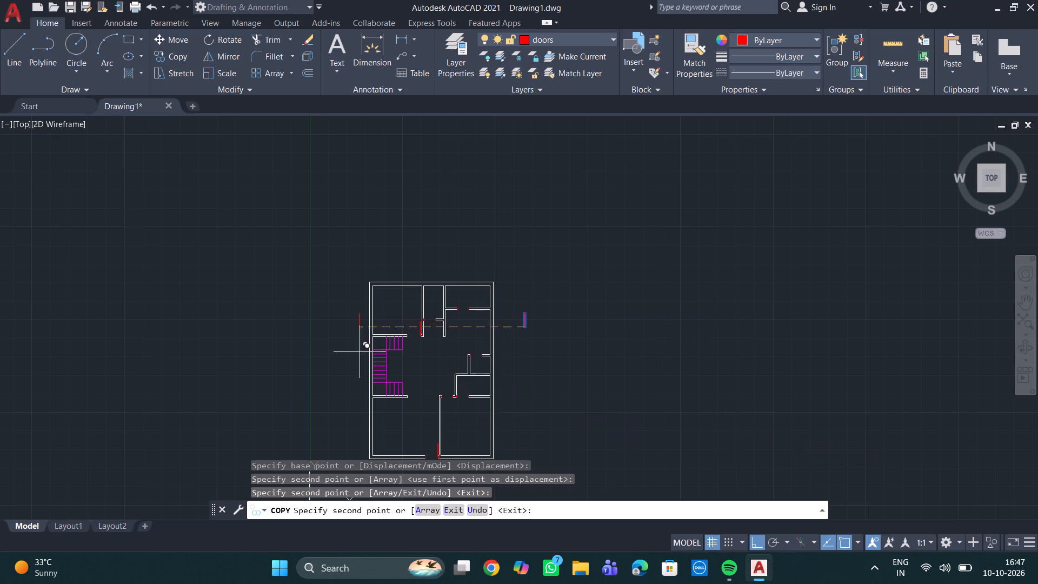
{"action": "middle_click_drag", "start_coordinate": [360, 350], "coordinate": [438, 278]}
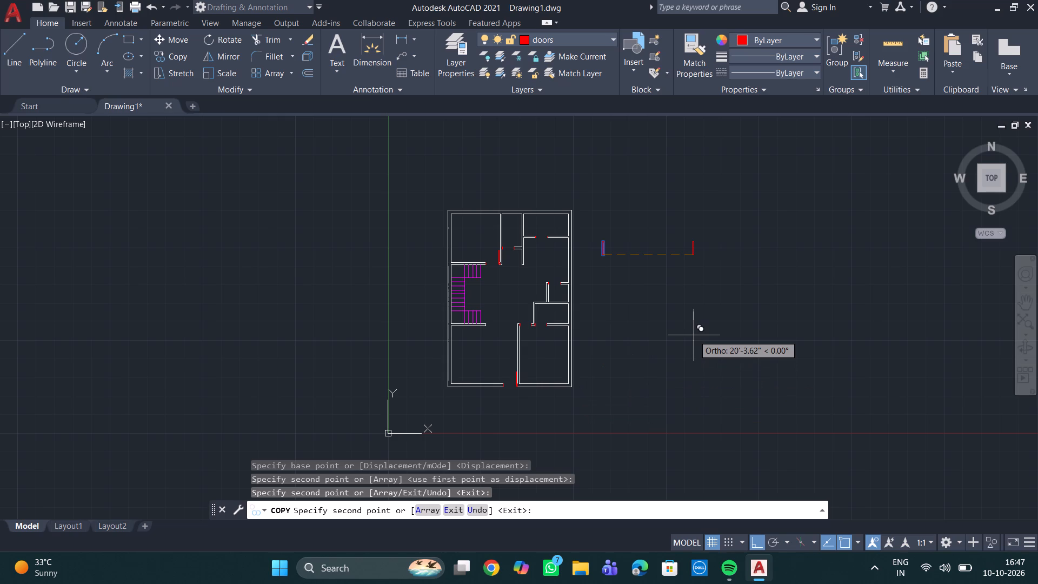
{"action": "key", "text": "Escape"}
{"action": "key", "text": "Escape"}
{"action": "key", "text": "Escape"}
{"action": "key", "text": "Escape"}
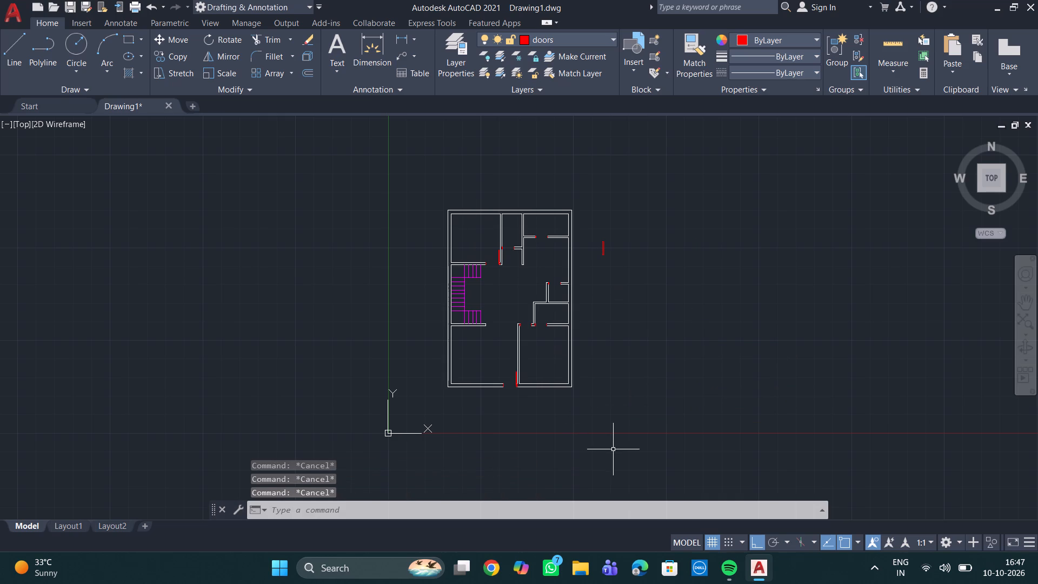
Draw a 2" by 2'6" rectangle on the doors layer outside the plan, below the original 3' door rectangle.
{"action": "type", "text": "rec"}
{"action": "key", "text": "Return"}
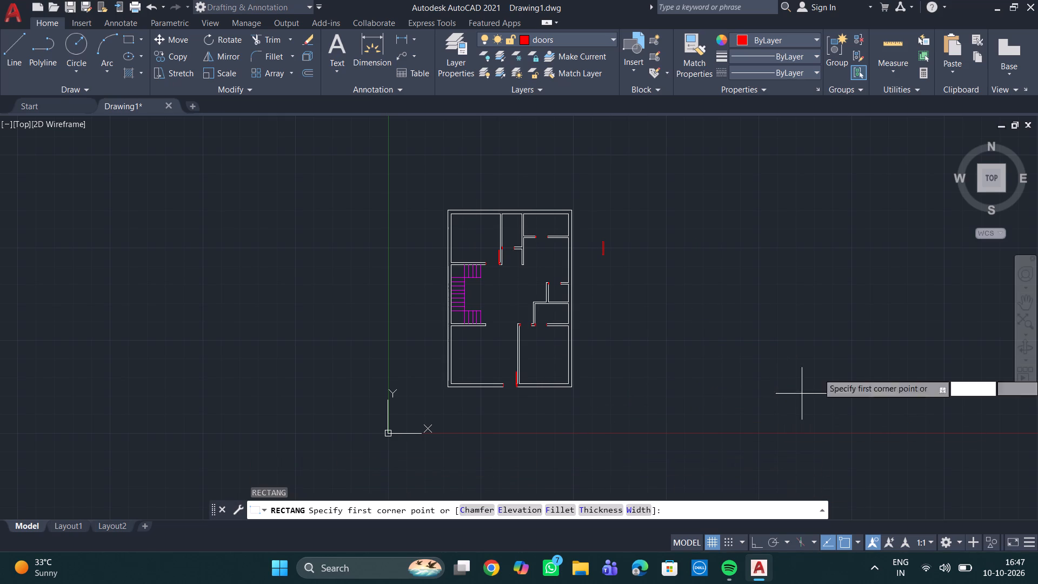
{"action": "left_click", "coordinate": [604, 310]}
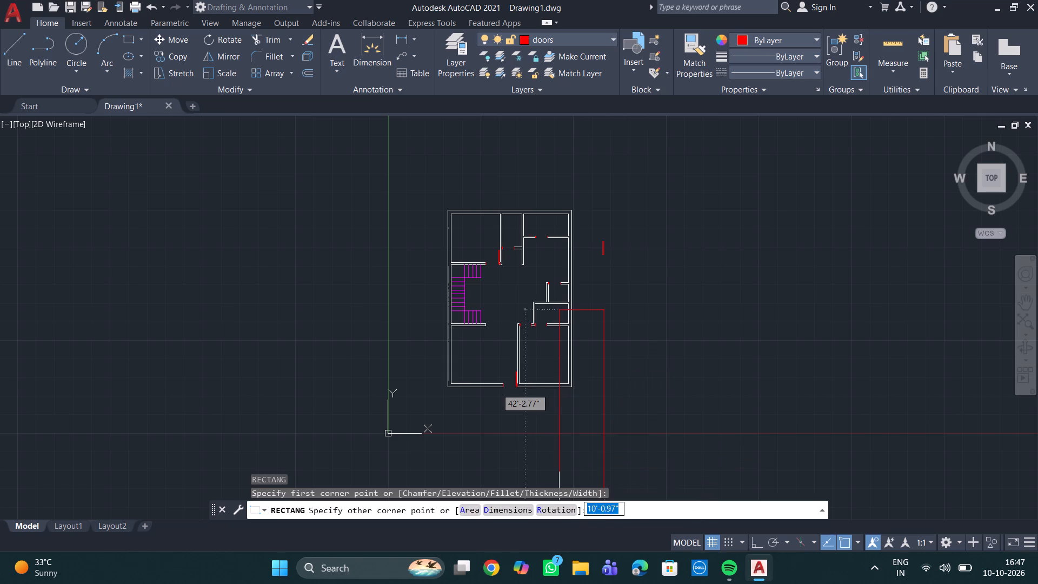
{"action": "left_click", "coordinate": [513, 512]}
{"action": "type", "text": "2\""}
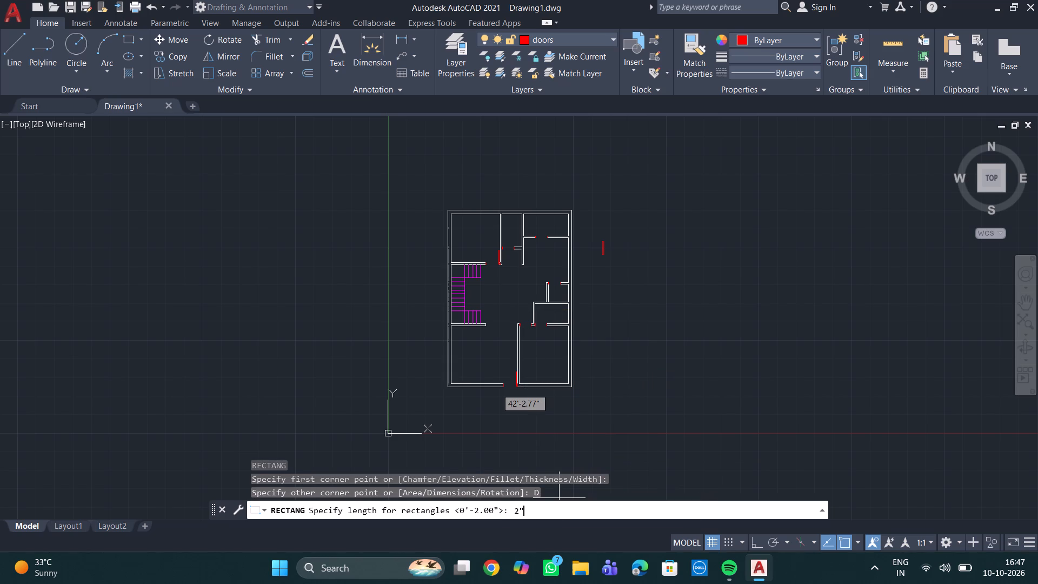
{"action": "key", "text": "Return"}
{"action": "type", "text": "2'"}
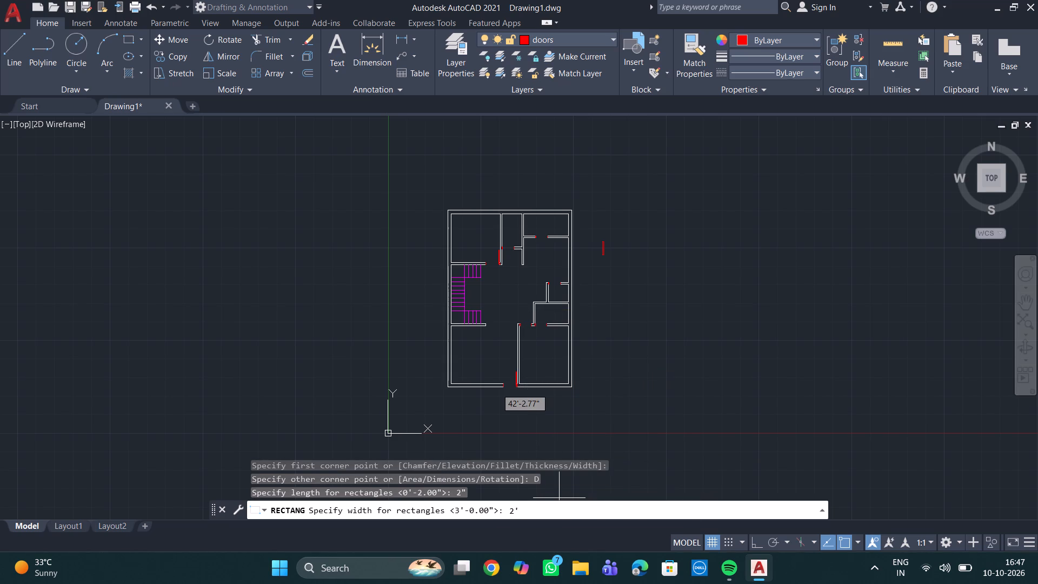
{"action": "key", "text": "6"}
{"action": "key", "text": "shift+quotedbl"}
{"action": "key", "text": "Return"}
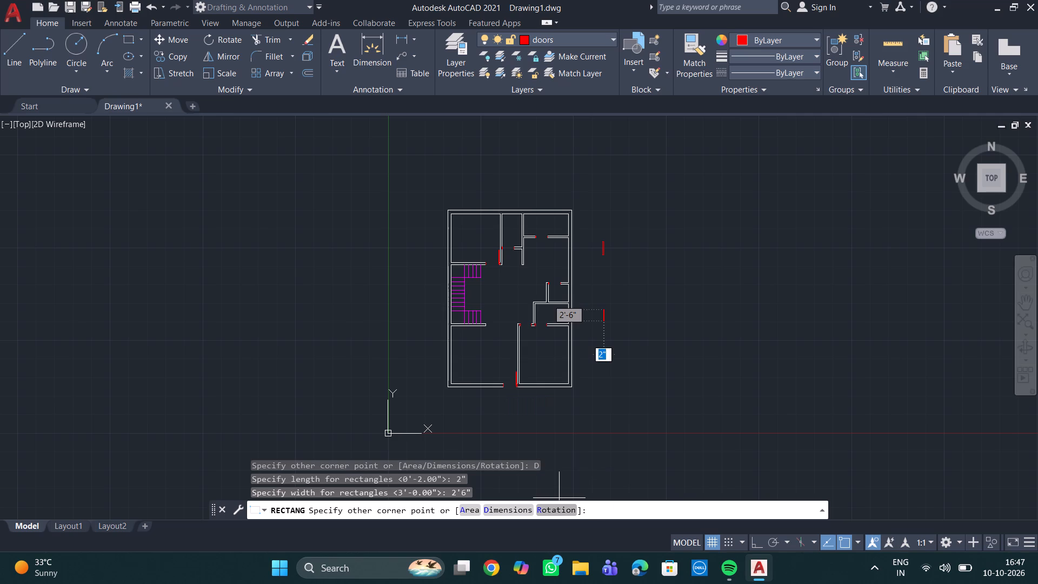
{"action": "left_click", "coordinate": [646, 361]}
{"action": "scroll", "coordinate": [594, 318], "scroll_direction": "up", "scroll_amount": 4}
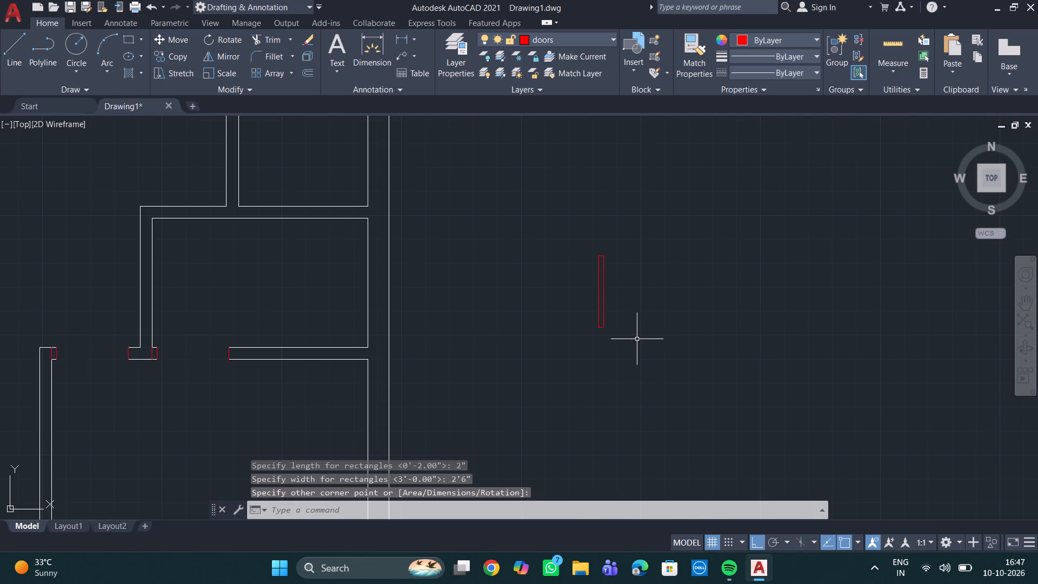
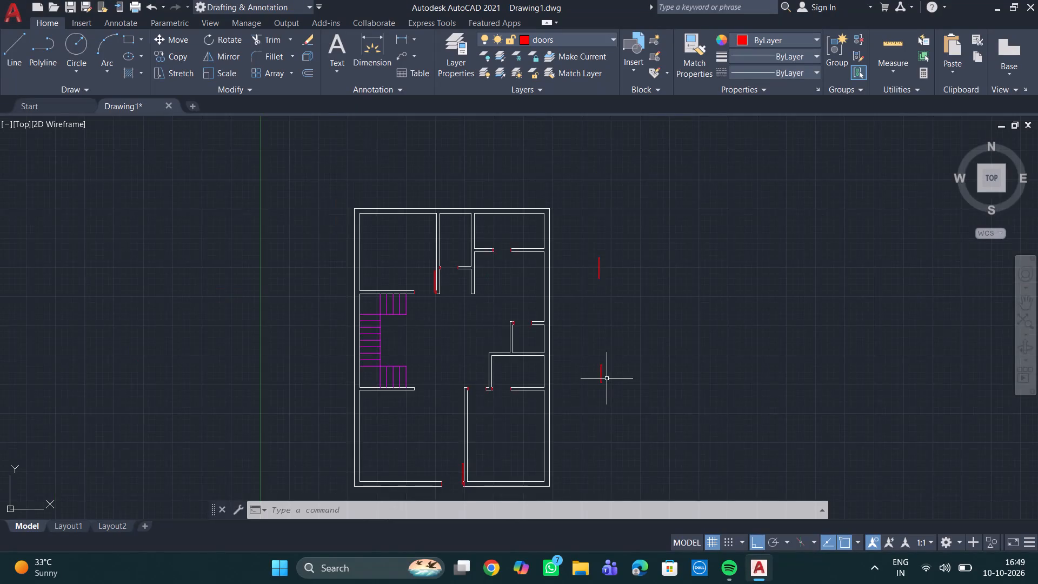
Copy the 2'6" door rectangle by its lower-left corner to the midpoint of the left jamb line in the upper middle room's opening.
{"action": "scroll", "coordinate": [606, 379], "scroll_direction": "up", "scroll_amount": 3}
{"action": "scroll", "coordinate": [607, 384], "scroll_direction": "down", "scroll_amount": 1}
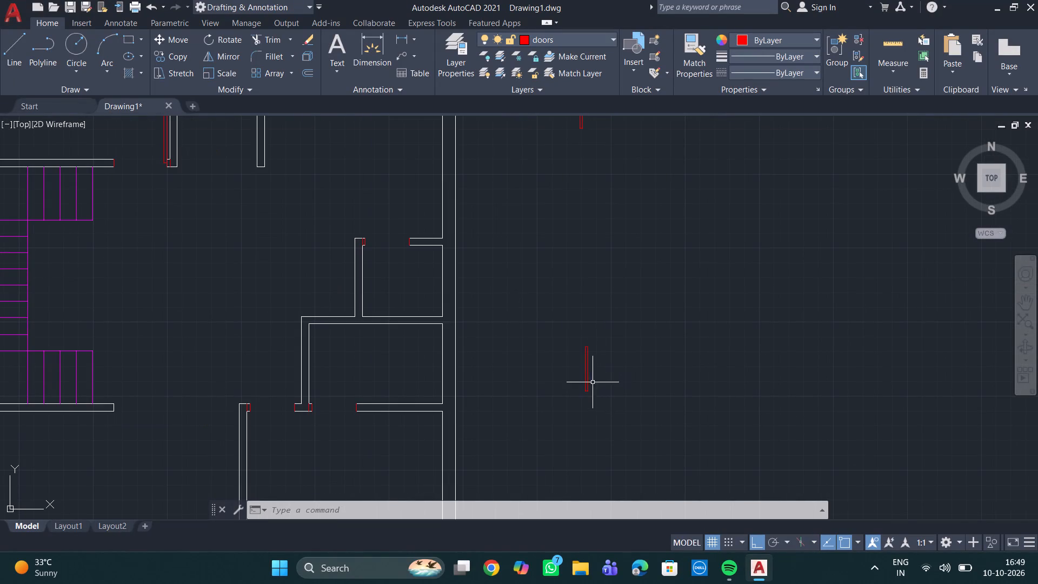
{"action": "left_click", "coordinate": [600, 389]}
{"action": "left_click", "coordinate": [544, 311]}
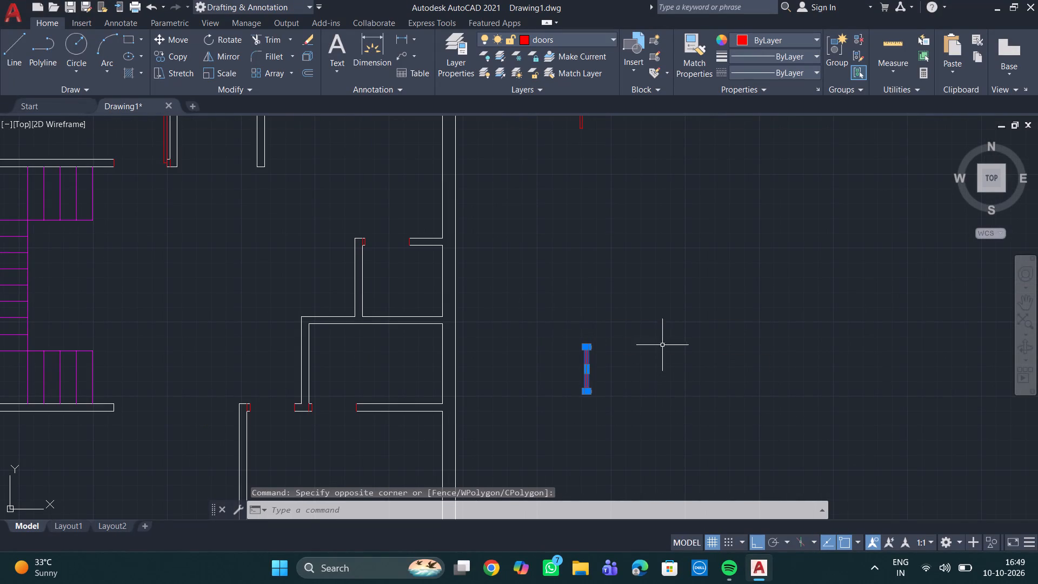
{"action": "middle_click", "coordinate": [663, 342]}
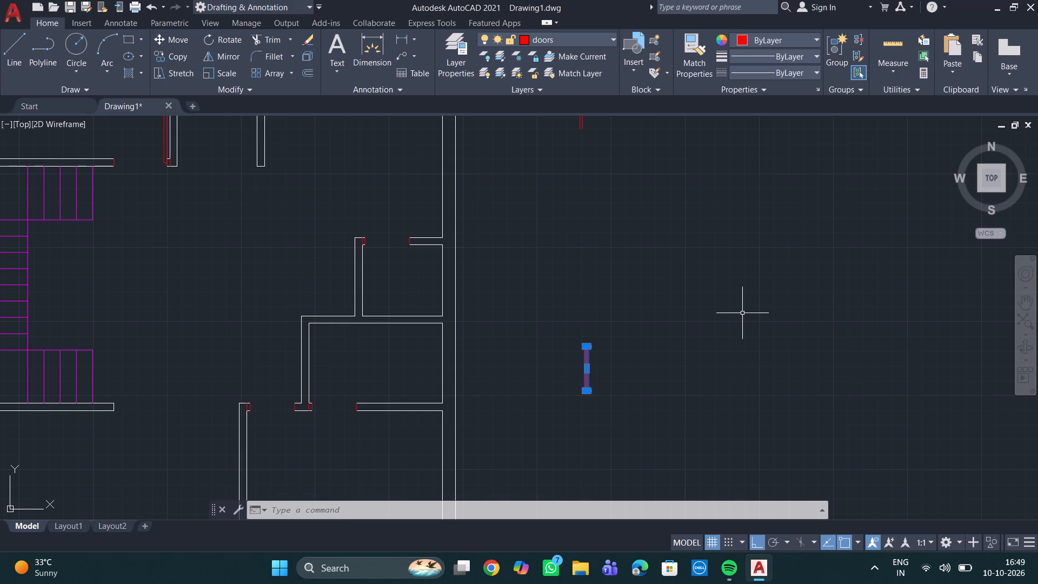
{"action": "scroll", "coordinate": [603, 392], "scroll_direction": "up", "scroll_amount": 3}
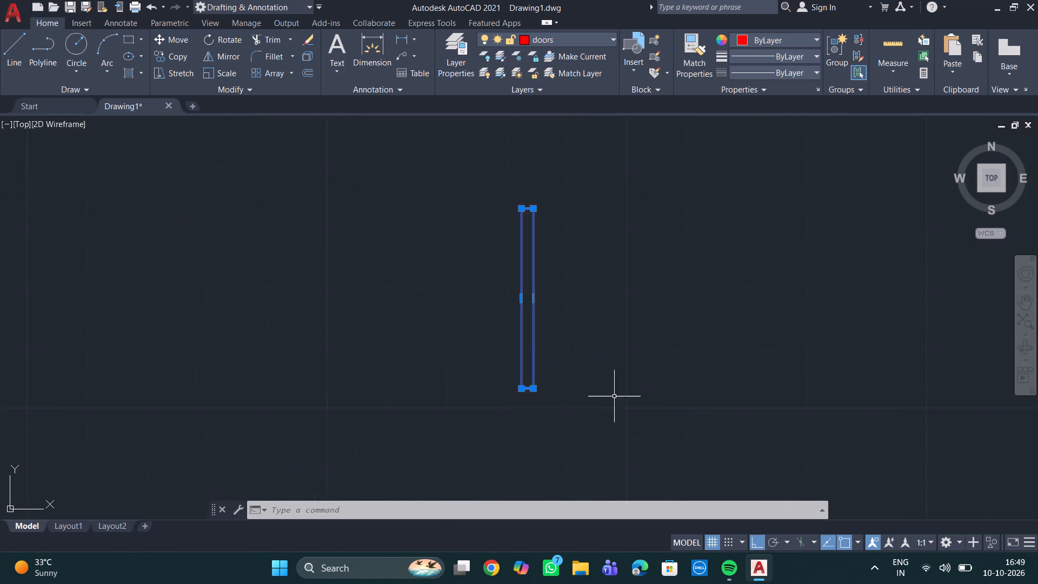
{"action": "scroll", "coordinate": [624, 404], "scroll_direction": "down", "scroll_amount": 2}
{"action": "type", "text": "co"}
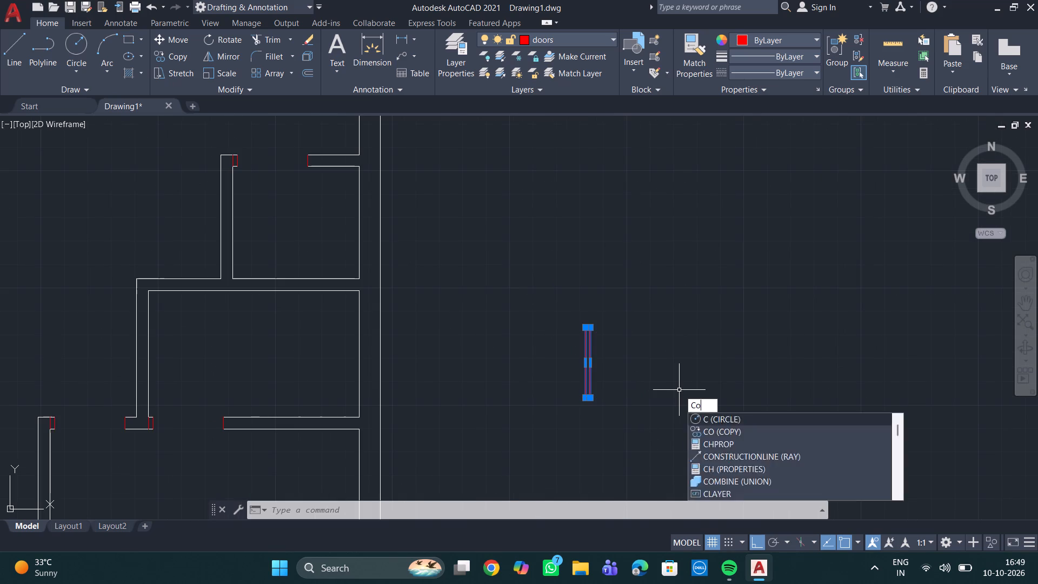
{"action": "key", "text": "Return"}
{"action": "scroll", "coordinate": [697, 354], "scroll_direction": "up", "scroll_amount": 2}
{"action": "scroll", "coordinate": [487, 334], "scroll_direction": "down", "scroll_amount": 3}
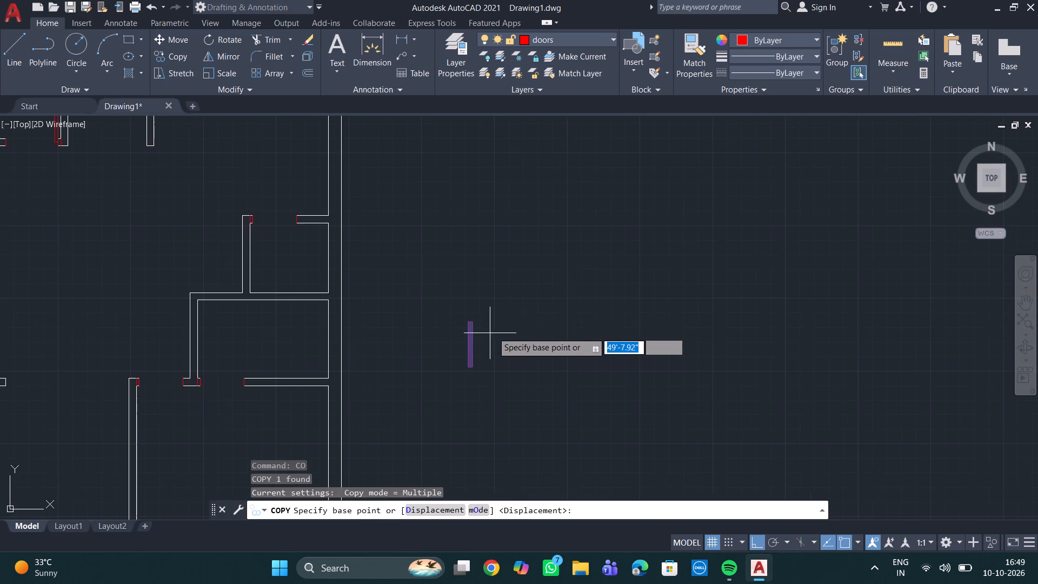
{"action": "scroll", "coordinate": [514, 326], "scroll_direction": "down", "scroll_amount": 1}
{"action": "scroll", "coordinate": [483, 317], "scroll_direction": "up", "scroll_amount": 2}
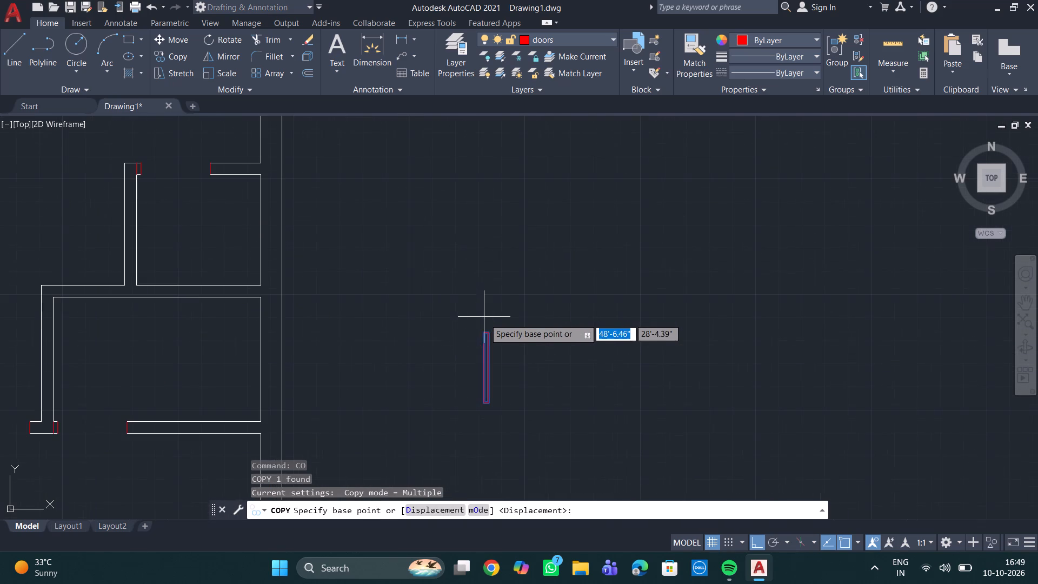
{"action": "scroll", "coordinate": [484, 398], "scroll_direction": "up", "scroll_amount": 2}
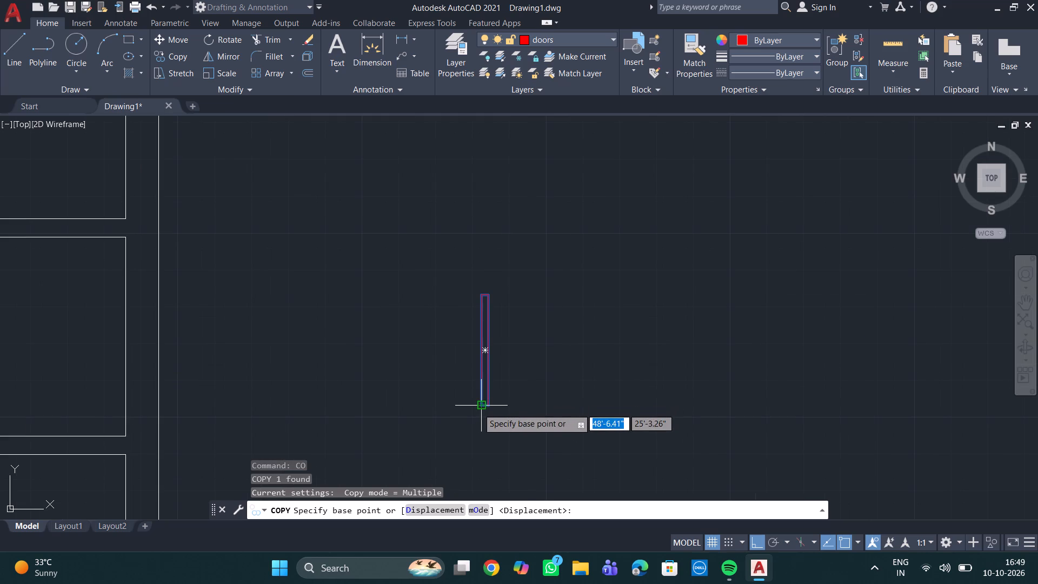
{"action": "left_click", "coordinate": [478, 408]}
{"action": "scroll", "coordinate": [349, 359], "scroll_direction": "down", "scroll_amount": 3}
{"action": "middle_click_drag", "start_coordinate": [351, 352], "coordinate": [553, 409]}
{"action": "scroll", "coordinate": [402, 298], "scroll_direction": "up", "scroll_amount": 4}
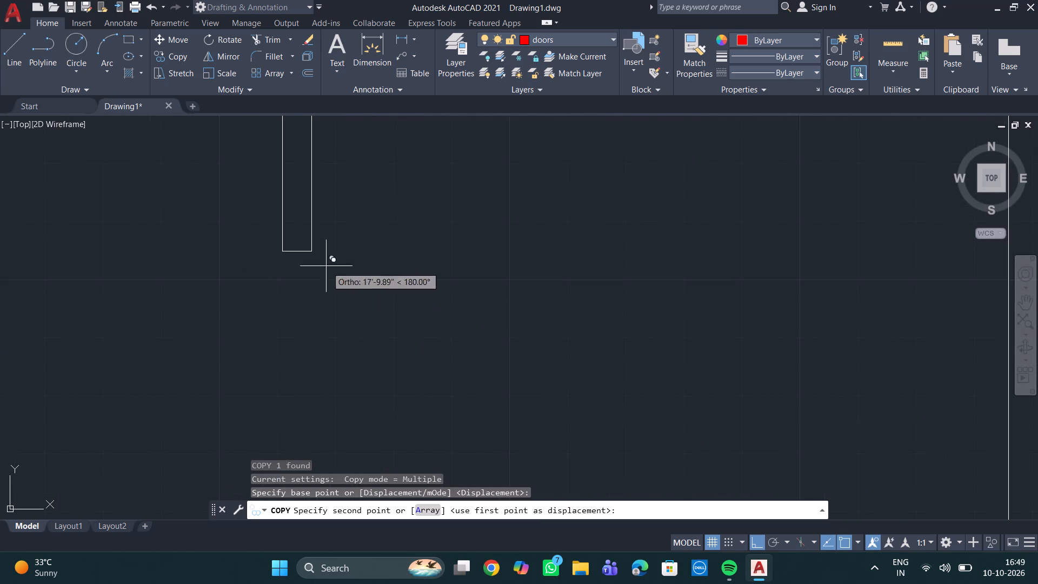
{"action": "middle_click_drag", "start_coordinate": [327, 267], "coordinate": [591, 430]}
{"action": "scroll", "coordinate": [589, 429], "scroll_direction": "down", "scroll_amount": 2}
{"action": "scroll", "coordinate": [500, 324], "scroll_direction": "up", "scroll_amount": 2}
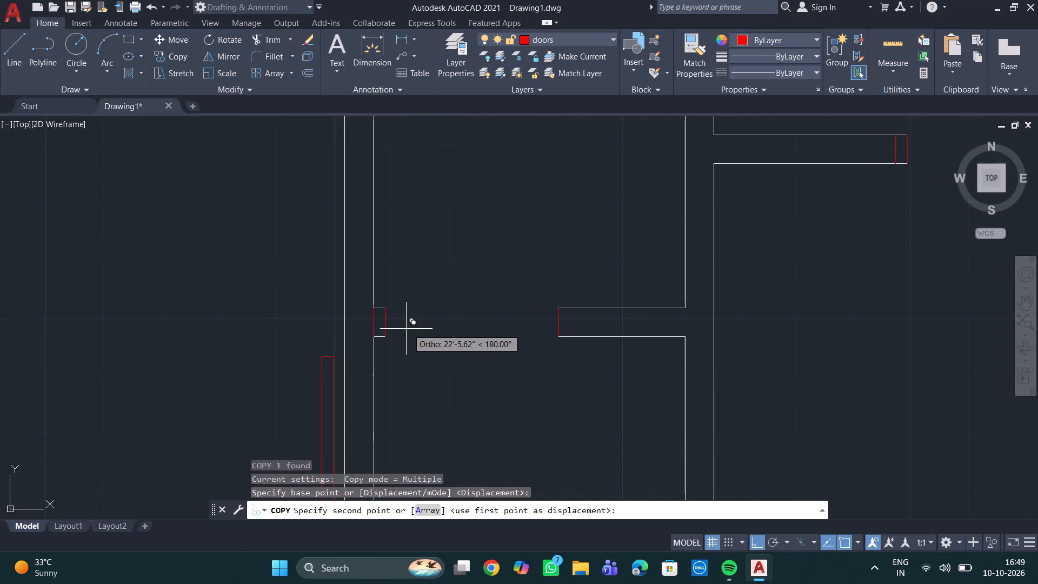
{"action": "left_click", "coordinate": [387, 324]}
Place another copy of the 2'6" door at the left jamb midpoint of the small room along the right outer wall, above the stepped partition.
{"action": "scroll", "coordinate": [573, 375], "scroll_direction": "down", "scroll_amount": 2}
{"action": "middle_click_drag", "start_coordinate": [757, 419], "coordinate": [676, 297]}
{"action": "middle_click_drag", "start_coordinate": [750, 425], "coordinate": [663, 318]}
{"action": "scroll", "coordinate": [713, 412], "scroll_direction": "up", "scroll_amount": 2}
{"action": "middle_click_drag", "start_coordinate": [698, 388], "coordinate": [627, 269]}
{"action": "scroll", "coordinate": [626, 267], "scroll_direction": "down", "scroll_amount": 3}
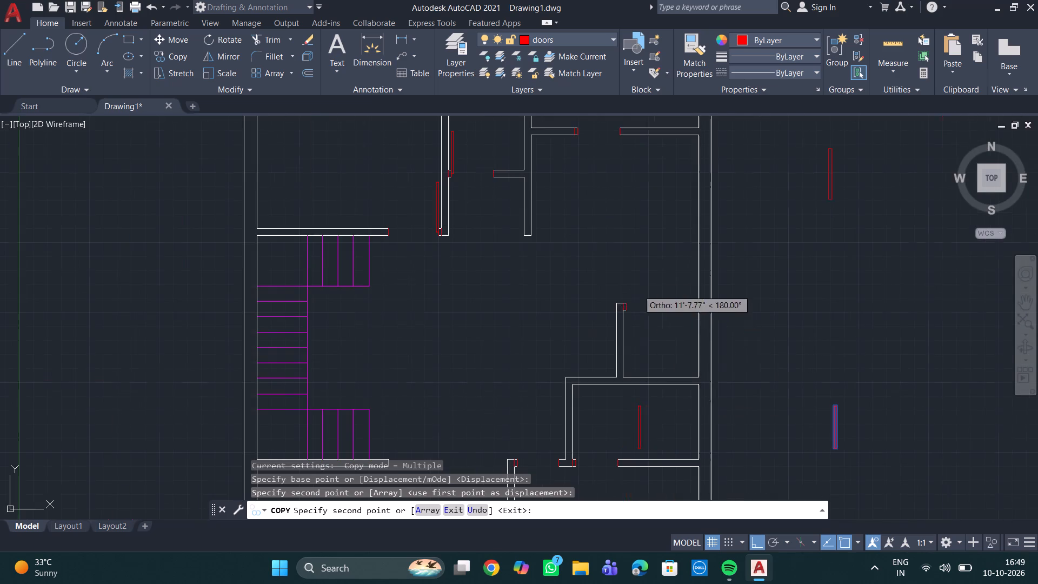
{"action": "scroll", "coordinate": [651, 301], "scroll_direction": "up", "scroll_amount": 2}
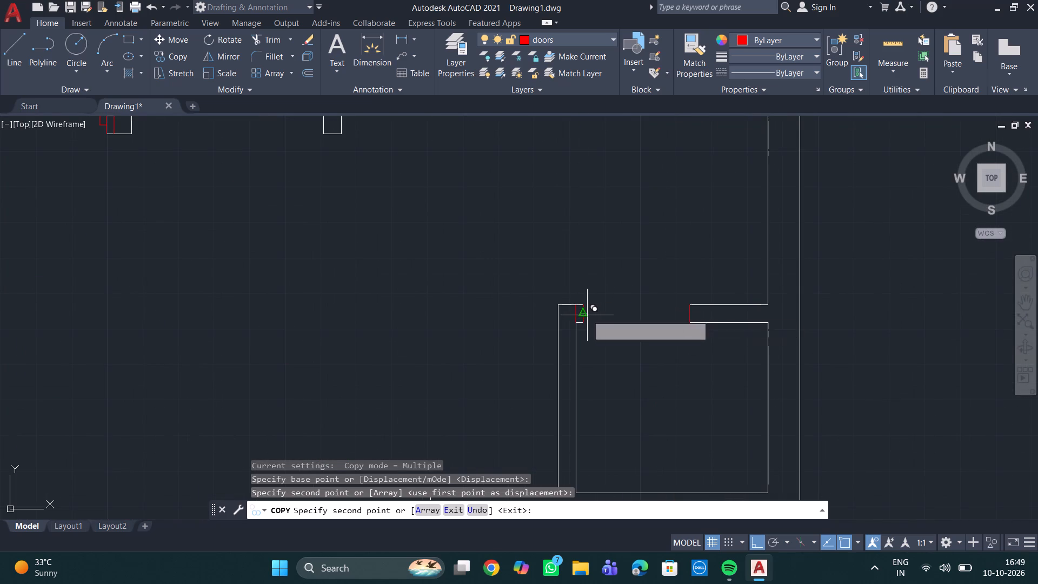
{"action": "left_click", "coordinate": [586, 314]}
Place copies of the 2'6" door at the left jamb midpoints of both adjacent openings in the lower-right room's top wall.
{"action": "scroll", "coordinate": [626, 373], "scroll_direction": "down", "scroll_amount": 1}
{"action": "middle_click_drag", "start_coordinate": [626, 373], "coordinate": [626, 273]}
{"action": "scroll", "coordinate": [623, 286], "scroll_direction": "down", "scroll_amount": 2}
{"action": "middle_click_drag", "start_coordinate": [617, 383], "coordinate": [607, 313]}
{"action": "scroll", "coordinate": [584, 322], "scroll_direction": "up", "scroll_amount": 3}
{"action": "left_click", "coordinate": [520, 238]}
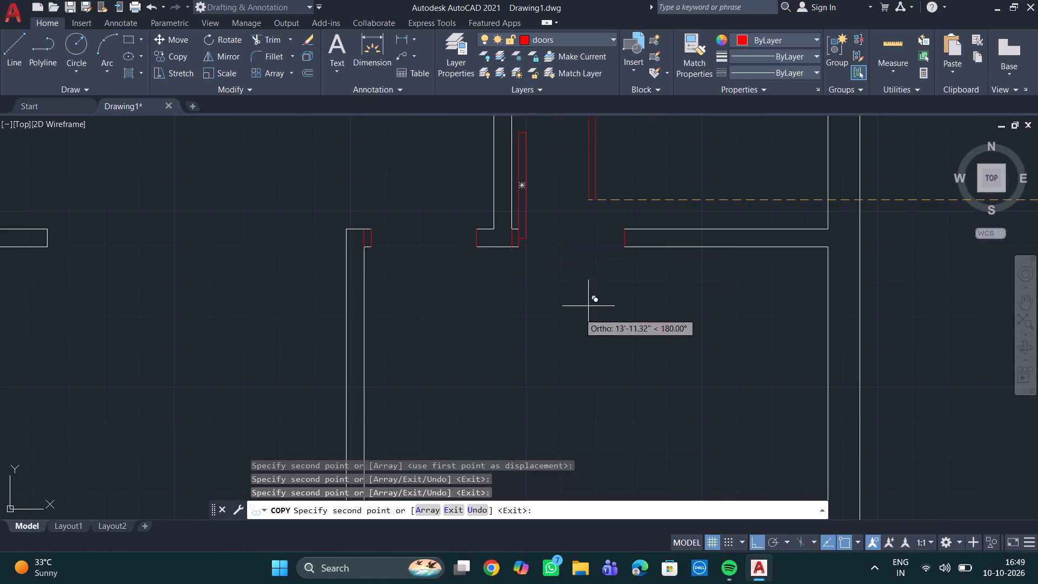
{"action": "left_click", "coordinate": [370, 237]}
Place a copy of the 2'6" door at the left jamb midpoint of the upper-right room's opening, and end the copying.
{"action": "scroll", "coordinate": [595, 331], "scroll_direction": "down", "scroll_amount": 3}
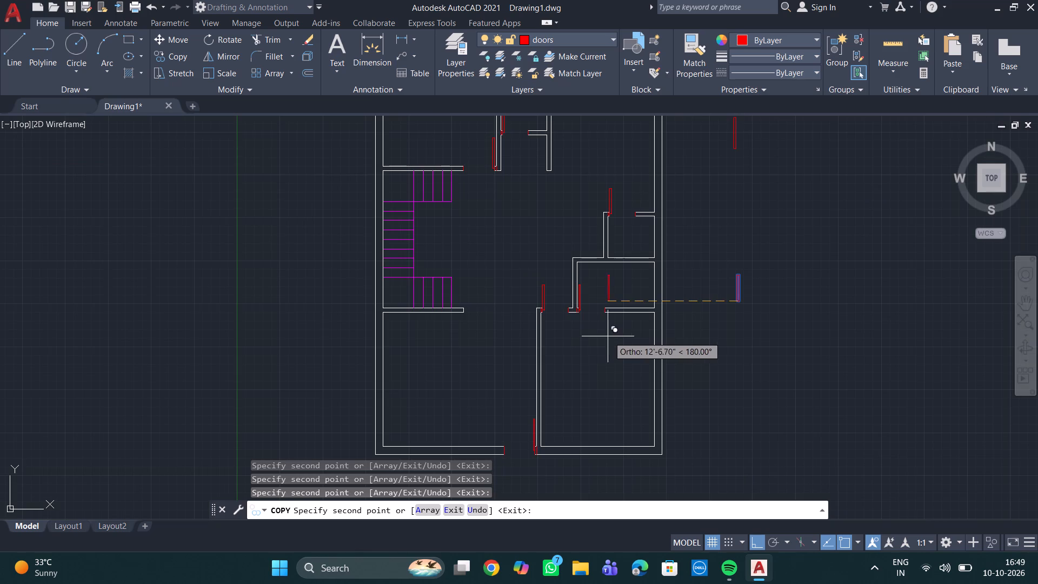
{"action": "middle_click_drag", "start_coordinate": [626, 337], "coordinate": [609, 393]}
{"action": "middle_click_drag", "start_coordinate": [587, 207], "coordinate": [531, 382]}
{"action": "scroll", "coordinate": [537, 316], "scroll_direction": "up", "scroll_amount": 1}
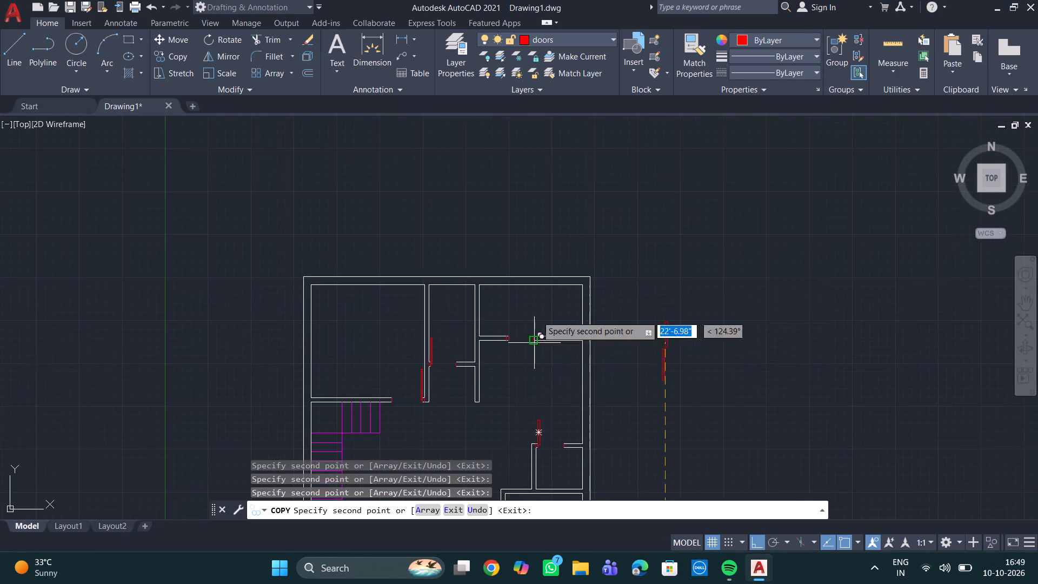
{"action": "scroll", "coordinate": [537, 314], "scroll_direction": "up", "scroll_amount": 1}
{"action": "scroll", "coordinate": [455, 367], "scroll_direction": "up", "scroll_amount": 3}
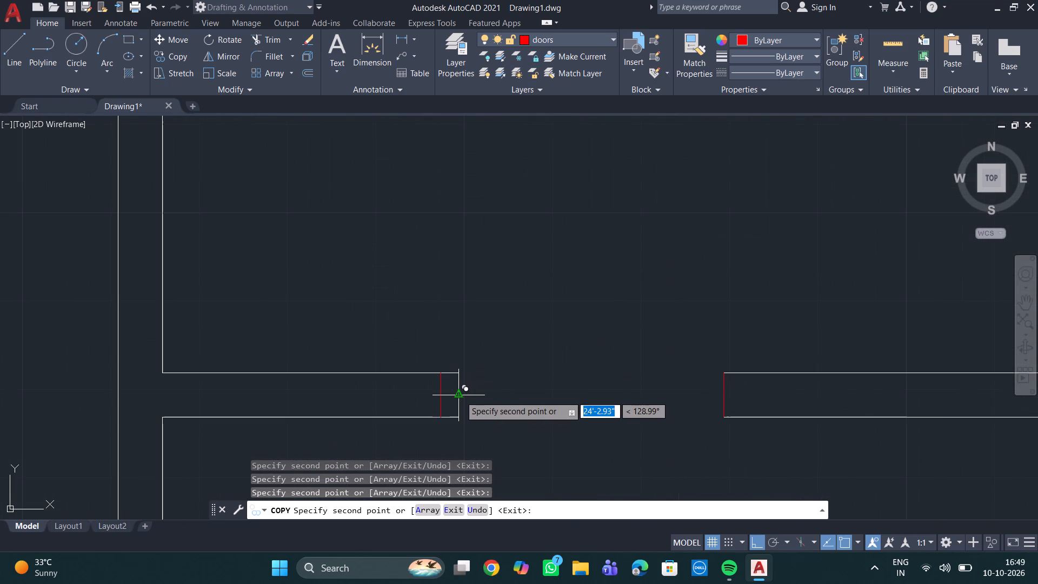
{"action": "left_click", "coordinate": [460, 396]}
{"action": "scroll", "coordinate": [573, 414], "scroll_direction": "down", "scroll_amount": 3}
{"action": "middle_click_drag", "start_coordinate": [575, 414], "coordinate": [842, 333]}
{"action": "scroll", "coordinate": [897, 347], "scroll_direction": "down", "scroll_amount": 1}
{"action": "middle_click_drag", "start_coordinate": [908, 368], "coordinate": [577, 342]}
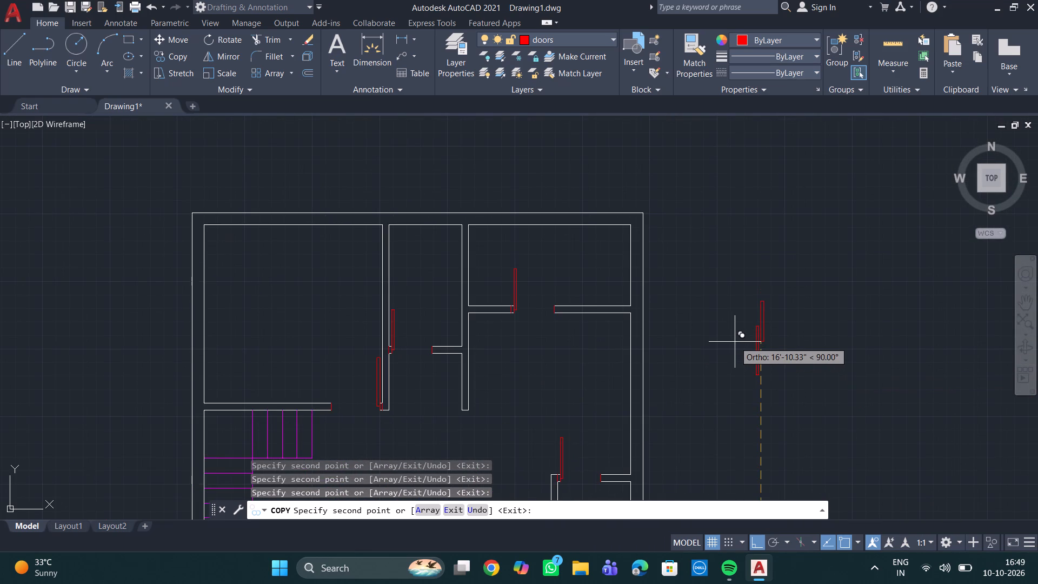
{"action": "key", "text": "Escape"}
{"action": "key", "text": "Escape"}
{"action": "key", "text": "Escape"}
{"action": "key", "text": "Escape"}
{"action": "key", "text": "Escape"}
{"action": "key", "text": "Escape"}
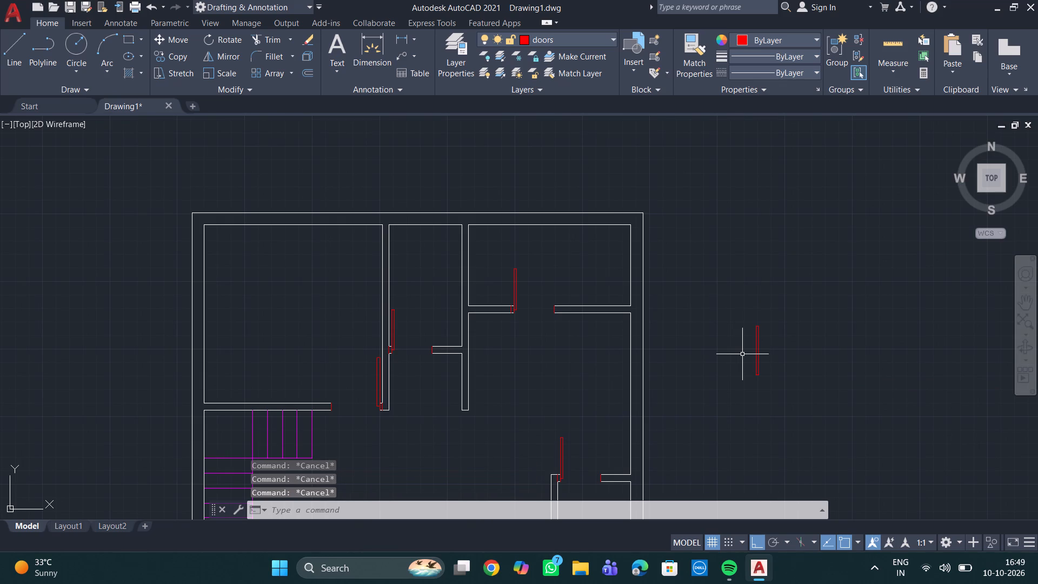
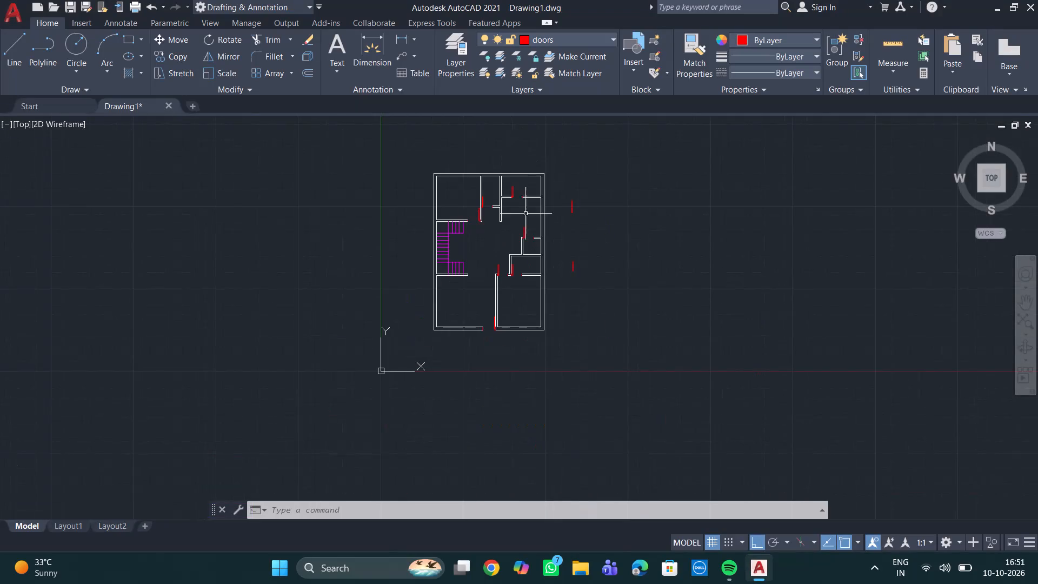
Draw a three-point swing arc for the upper middle room's door from the leaf's free end to the opposite jamb's midpoint.
{"action": "middle_click_drag", "start_coordinate": [534, 276], "coordinate": [537, 331]}
{"action": "scroll", "coordinate": [496, 218], "scroll_direction": "up", "scroll_amount": 3}
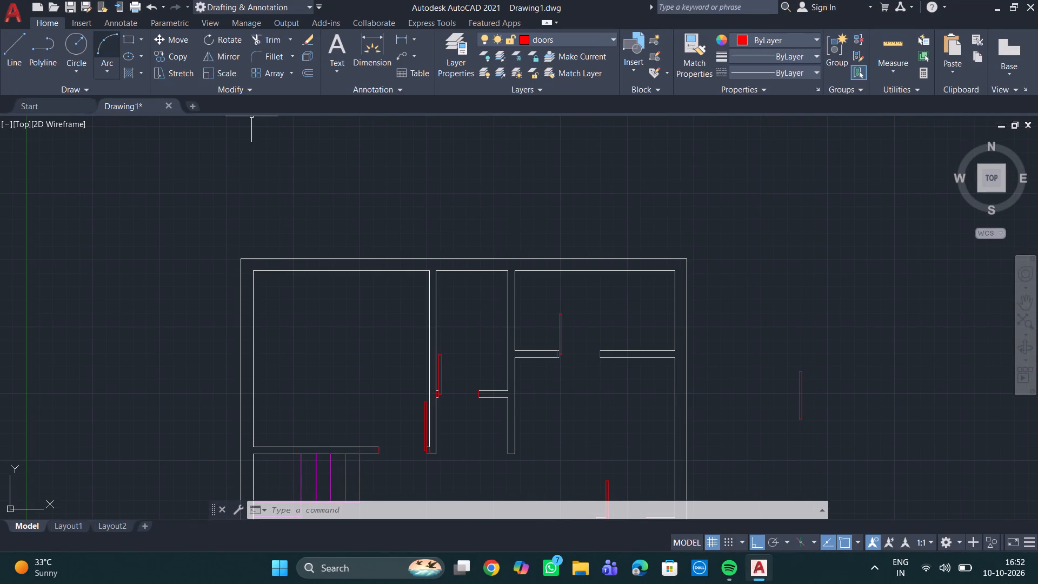
{"action": "left_click", "coordinate": [95, 41]}
{"action": "scroll", "coordinate": [498, 307], "scroll_direction": "up", "scroll_amount": 3}
{"action": "scroll", "coordinate": [402, 392], "scroll_direction": "down", "scroll_amount": 1}
{"action": "middle_click_drag", "start_coordinate": [400, 392], "coordinate": [432, 189]}
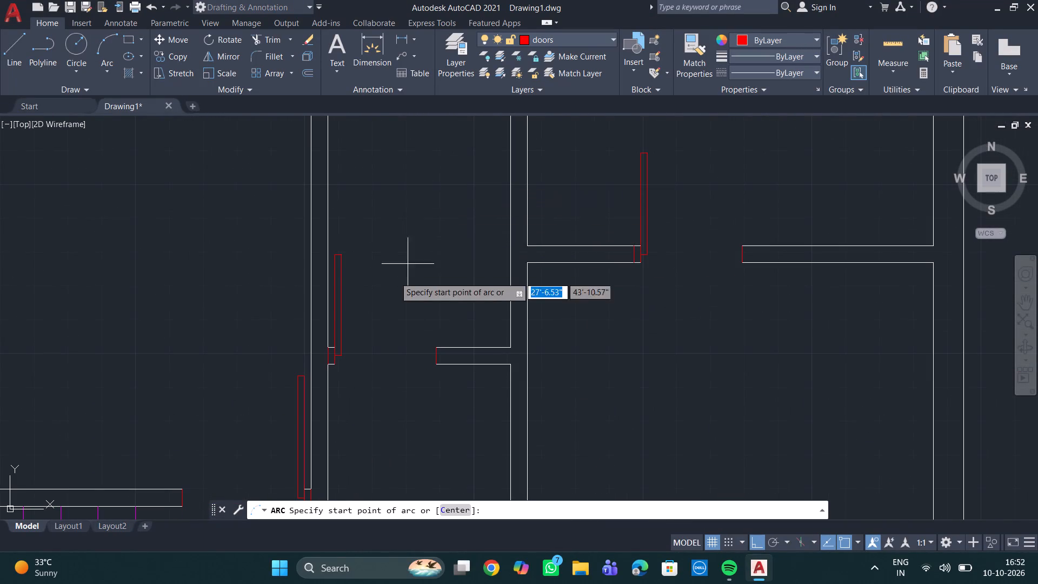
{"action": "left_click", "coordinate": [341, 254]}
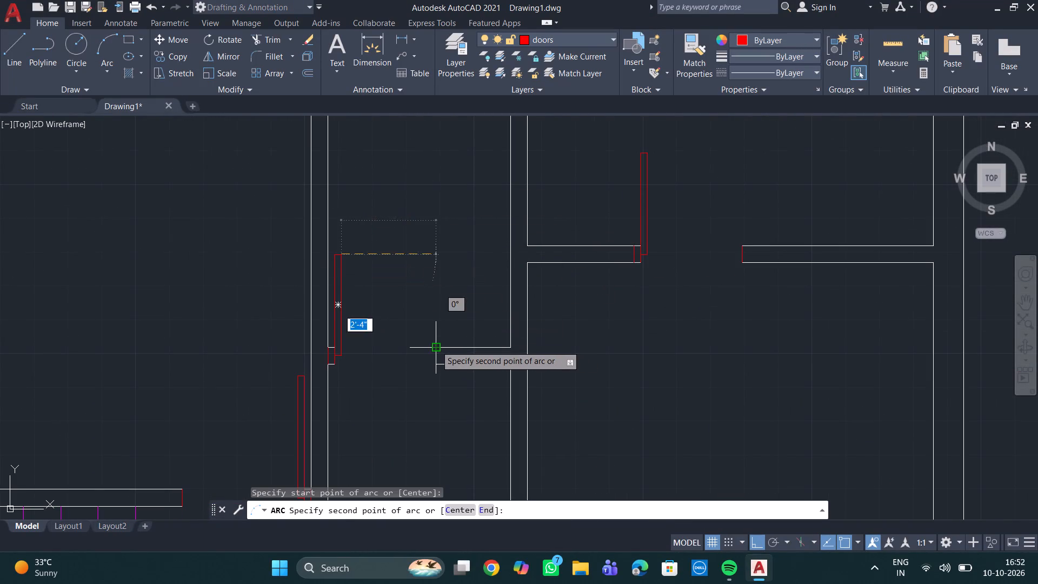
{"action": "left_click", "coordinate": [436, 346]}
{"action": "left_click", "coordinate": [437, 357]}
Draw the swing arc for the upper-left room's 3' door from the leaf's top-left corner to the opposite jamb's midpoint.
{"action": "scroll", "coordinate": [516, 354], "scroll_direction": "down", "scroll_amount": 2}
{"action": "middle_click_drag", "start_coordinate": [558, 366], "coordinate": [536, 370]}
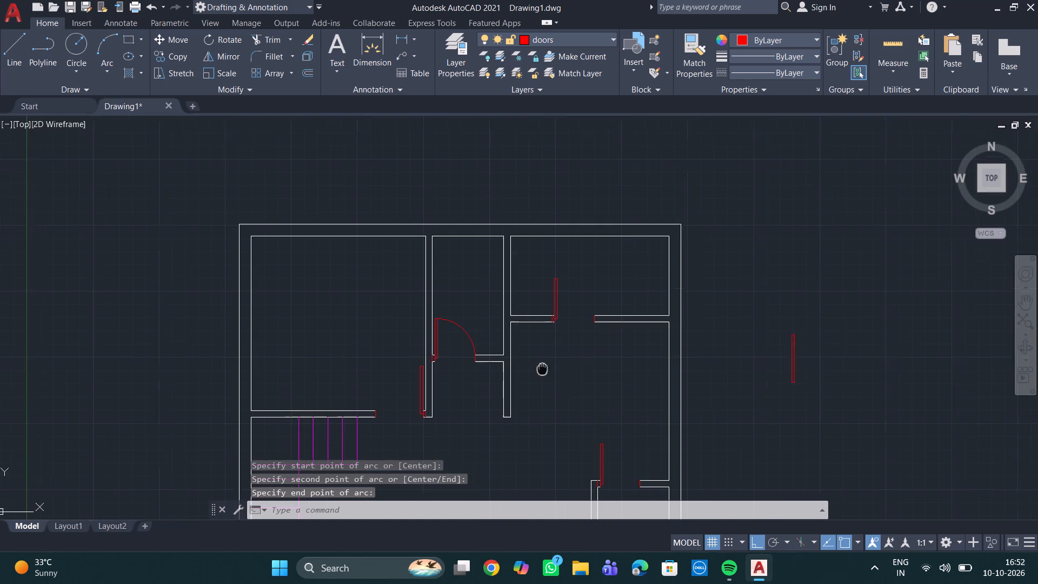
{"action": "middle_click_drag", "start_coordinate": [536, 370], "coordinate": [507, 374]}
{"action": "key", "text": "space"}
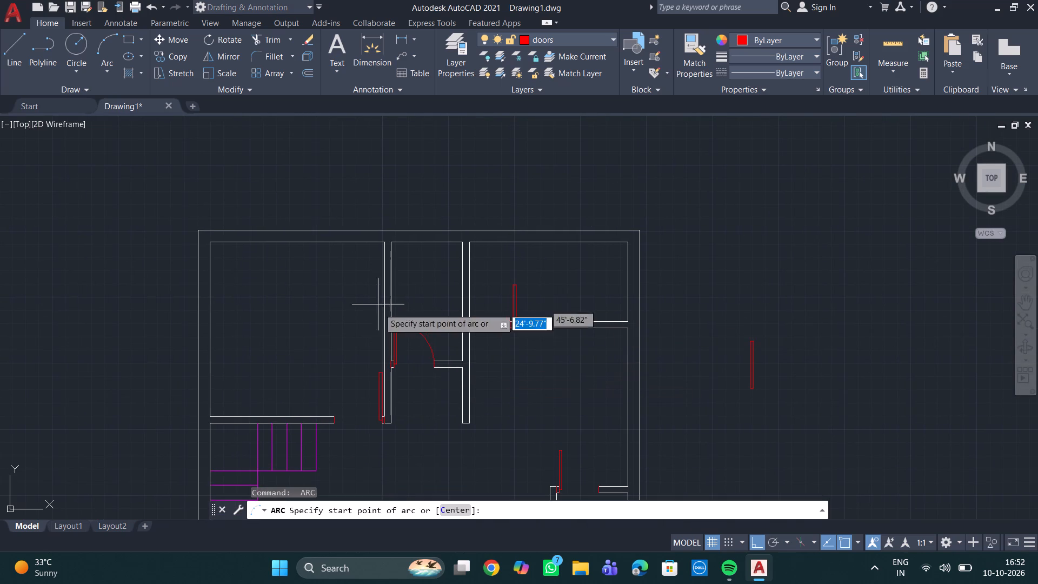
{"action": "scroll", "coordinate": [367, 351], "scroll_direction": "up", "scroll_amount": 2}
{"action": "middle_click_drag", "start_coordinate": [364, 371], "coordinate": [390, 289]}
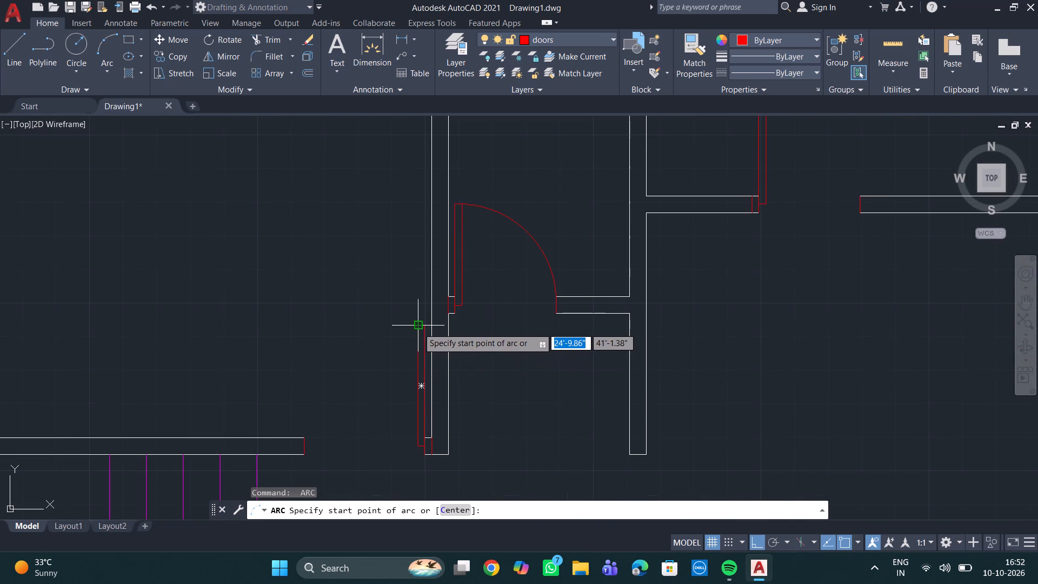
{"action": "left_click", "coordinate": [418, 328]}
{"action": "left_click", "coordinate": [304, 437]}
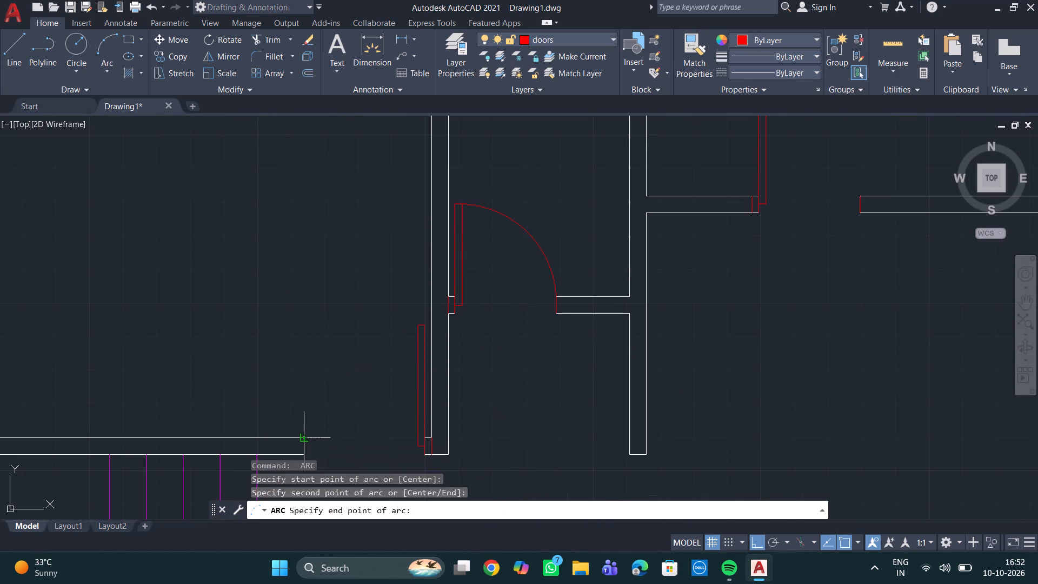
{"action": "left_click", "coordinate": [304, 449]}
Draw the swing arc for the upper-right room's door from the leaf's top-right corner to the opposite jamb's midpoint.
{"action": "scroll", "coordinate": [461, 452], "scroll_direction": "down", "scroll_amount": 3}
{"action": "middle_click_drag", "start_coordinate": [528, 441], "coordinate": [461, 364]}
{"action": "scroll", "coordinate": [469, 359], "scroll_direction": "up", "scroll_amount": 3}
{"action": "middle_click_drag", "start_coordinate": [479, 344], "coordinate": [456, 481]}
{"action": "key", "text": "space"}
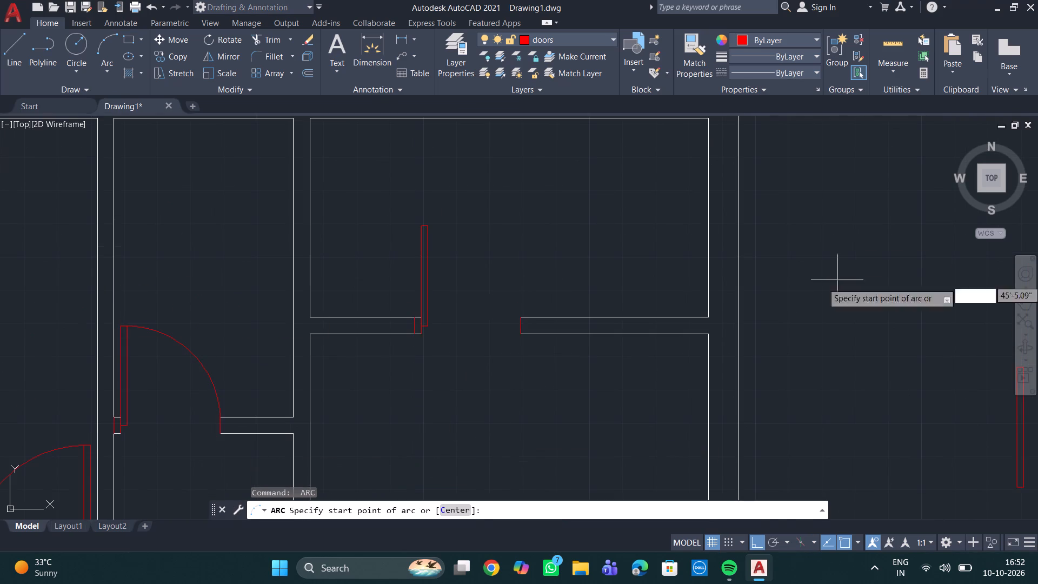
{"action": "left_click", "coordinate": [428, 229]}
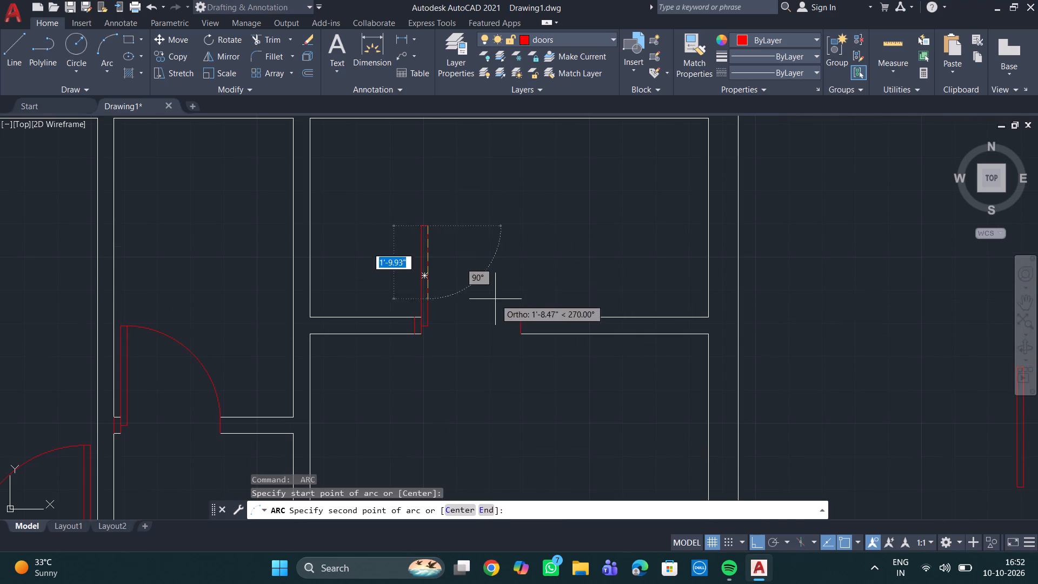
{"action": "left_click", "coordinate": [521, 315]}
{"action": "left_click", "coordinate": [525, 326]}
Draw the swing arc for the small room's door along the right outer wall, ending at the opposite jamb's midpoint.
{"action": "scroll", "coordinate": [621, 378], "scroll_direction": "down", "scroll_amount": 2}
{"action": "middle_click_drag", "start_coordinate": [618, 379], "coordinate": [617, 353]}
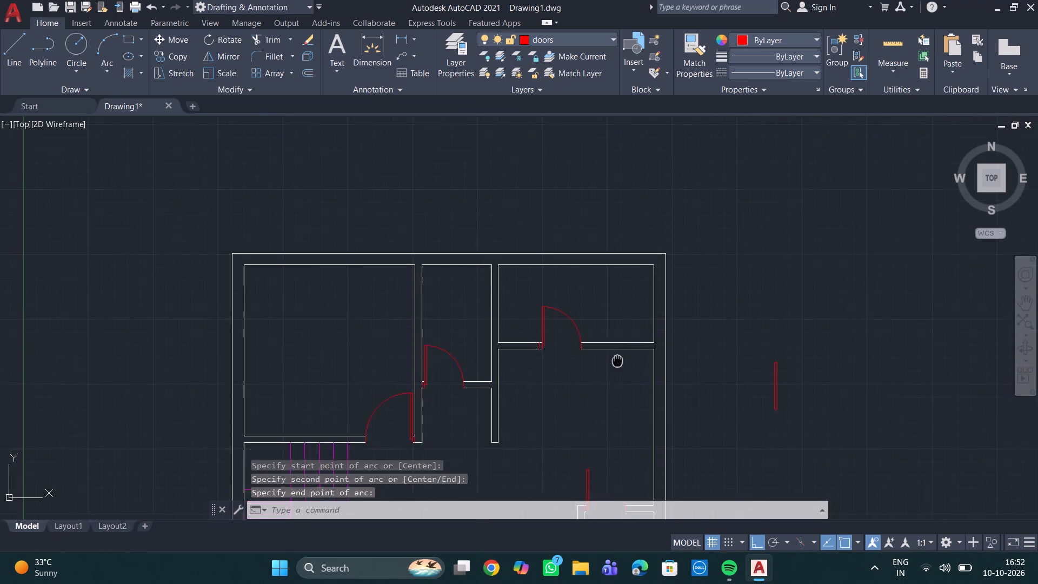
{"action": "middle_click_drag", "start_coordinate": [617, 353], "coordinate": [605, 153]}
{"action": "scroll", "coordinate": [601, 326], "scroll_direction": "up", "scroll_amount": 2}
{"action": "key", "text": "space"}
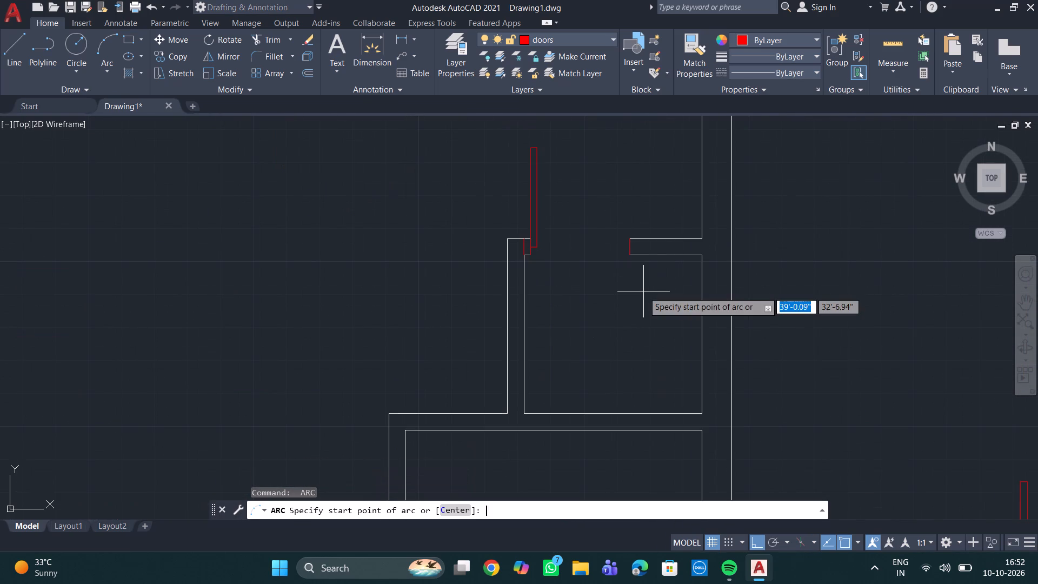
{"action": "left_click", "coordinate": [540, 151]}
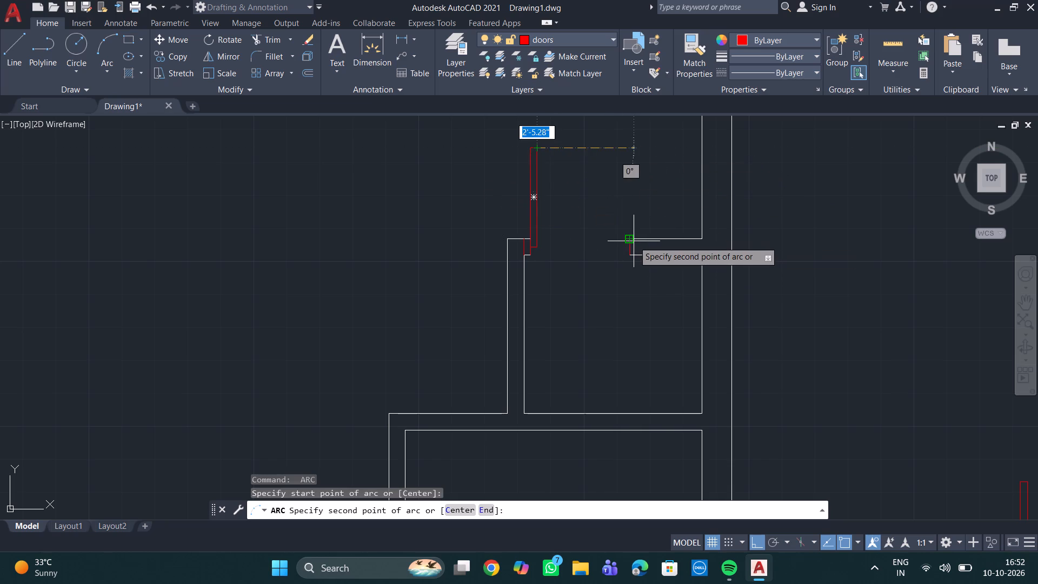
{"action": "left_click", "coordinate": [631, 240]}
{"action": "left_click", "coordinate": [632, 245]}
Draw the swing arc for the right-hand door of the two adjacent openings above the lower-right room.
{"action": "scroll", "coordinate": [628, 297], "scroll_direction": "down", "scroll_amount": 2}
{"action": "middle_click_drag", "start_coordinate": [628, 297], "coordinate": [628, 220]}
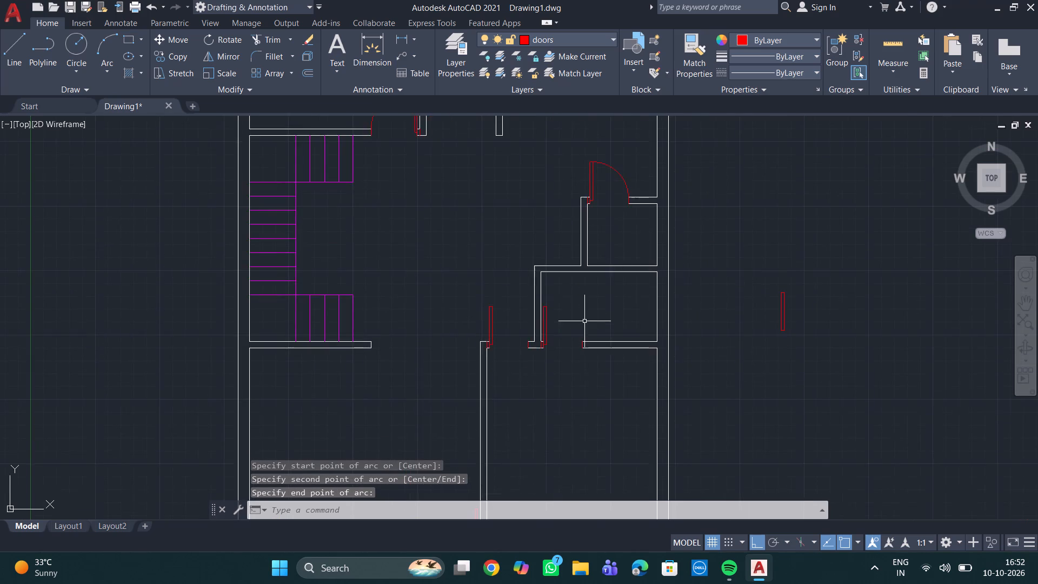
{"action": "scroll", "coordinate": [584, 319], "scroll_direction": "up", "scroll_amount": 2}
{"action": "key", "text": "space"}
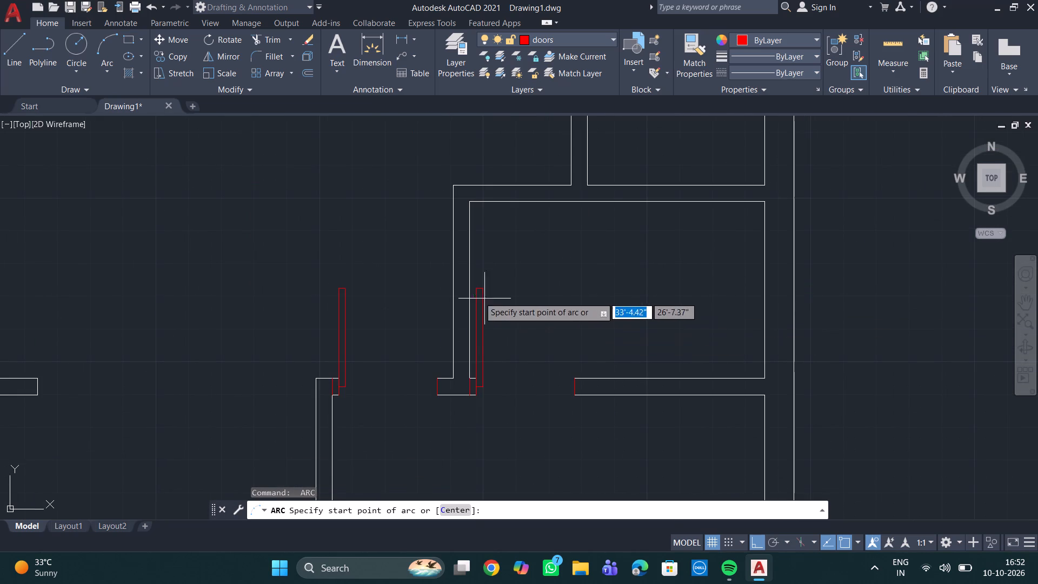
{"action": "left_click", "coordinate": [483, 289]}
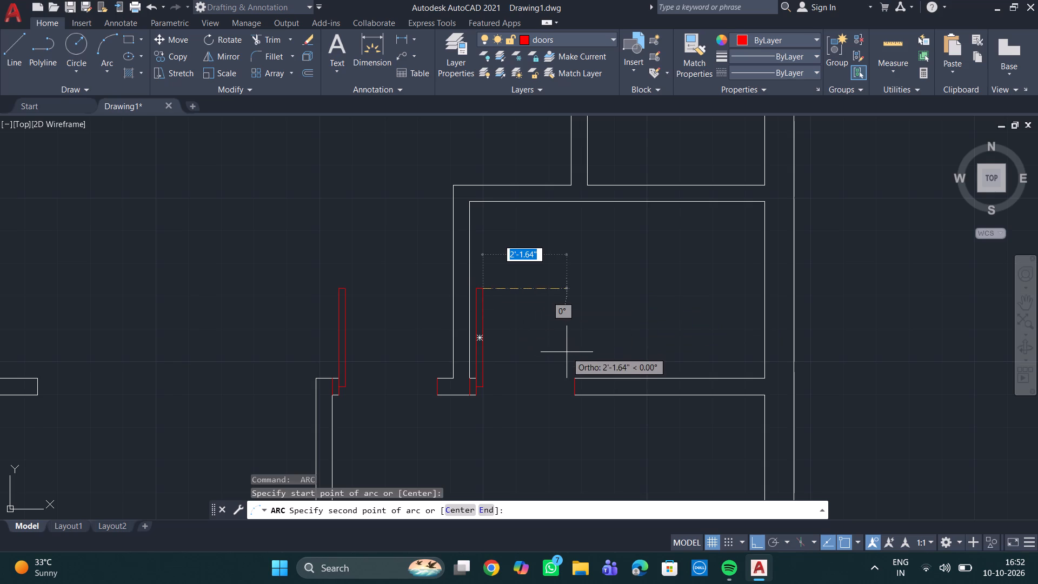
{"action": "left_click", "coordinate": [576, 379]}
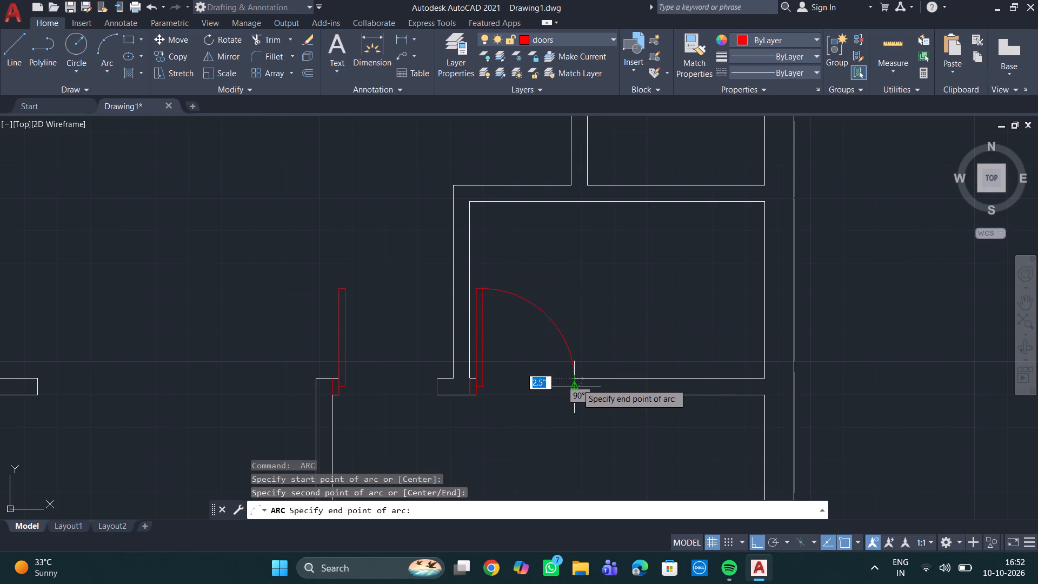
{"action": "left_click", "coordinate": [577, 383]}
Draw the swing arc for the 3' entrance door in the bottom outer wall from the leaf's top-left corner to the opposite jamb's midpoint.
{"action": "scroll", "coordinate": [622, 434], "scroll_direction": "down", "scroll_amount": 2}
{"action": "middle_click_drag", "start_coordinate": [609, 440], "coordinate": [618, 329]}
{"action": "middle_click_drag", "start_coordinate": [494, 416], "coordinate": [501, 290]}
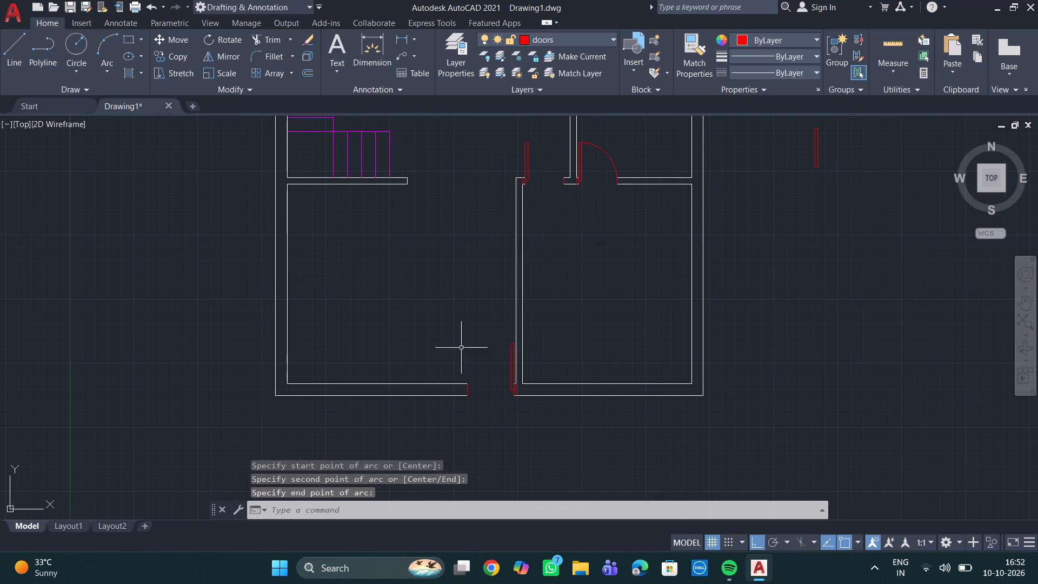
{"action": "left_click", "coordinate": [104, 45]}
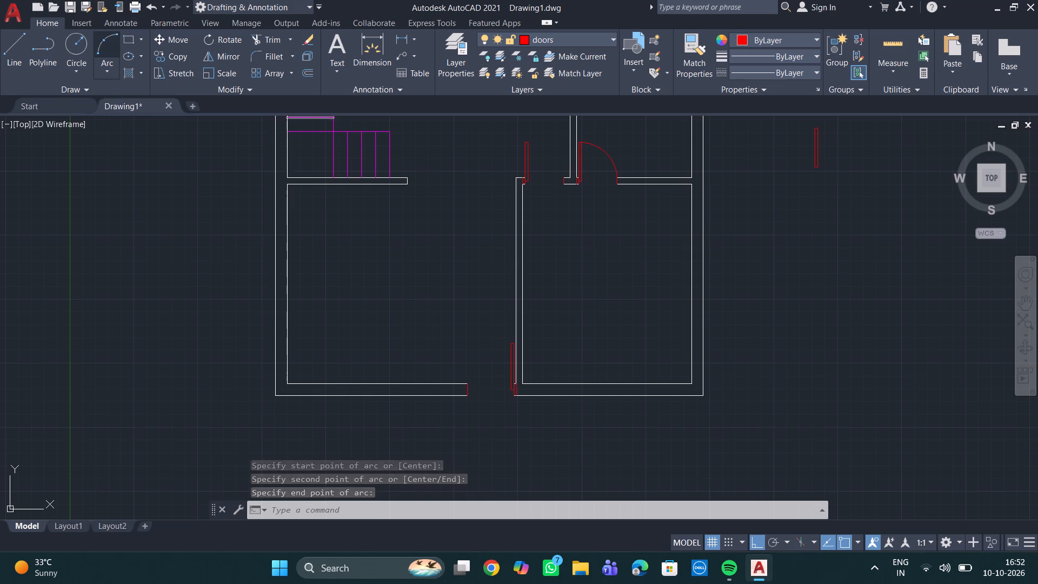
{"action": "scroll", "coordinate": [500, 352], "scroll_direction": "up", "scroll_amount": 2}
{"action": "left_click", "coordinate": [518, 333]}
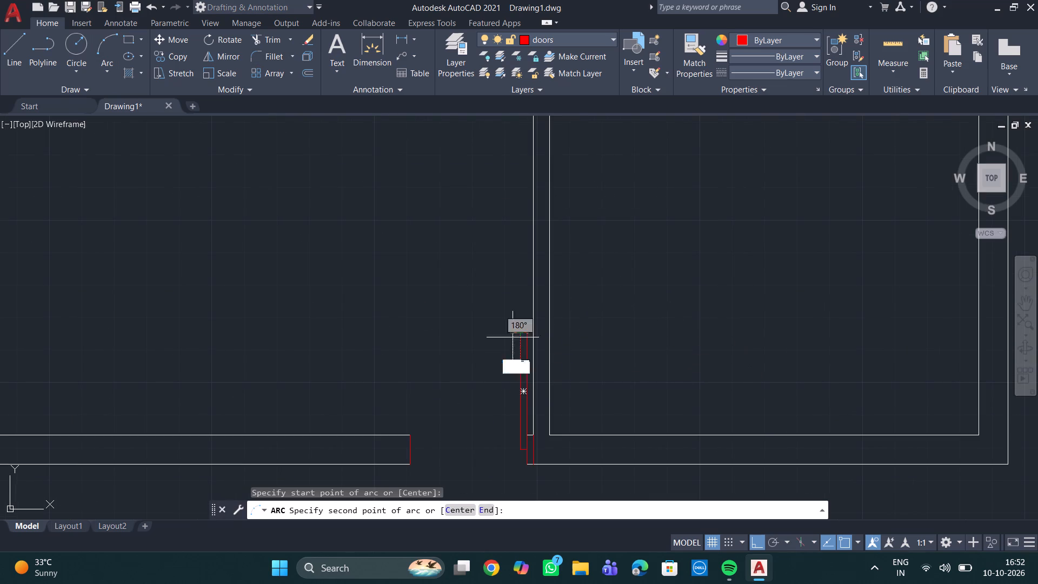
{"action": "double_click", "coordinate": [409, 437]}
{"action": "left_click", "coordinate": [410, 446]}
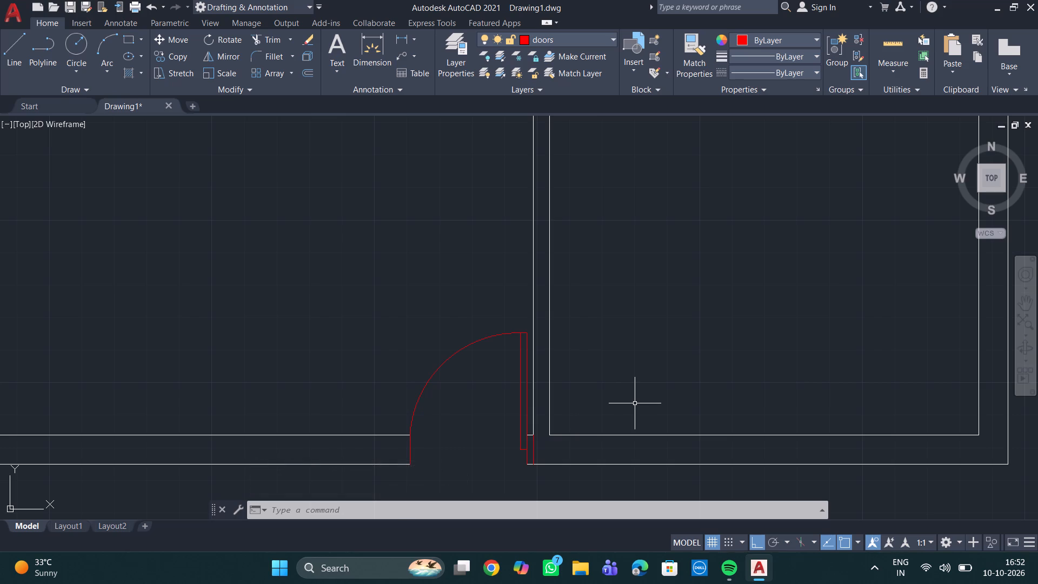
Draw the swing arc for the left-hand door of the two adjacent openings above the lower-right room, and end the arc command.
{"action": "scroll", "coordinate": [783, 335], "scroll_direction": "down", "scroll_amount": 1}
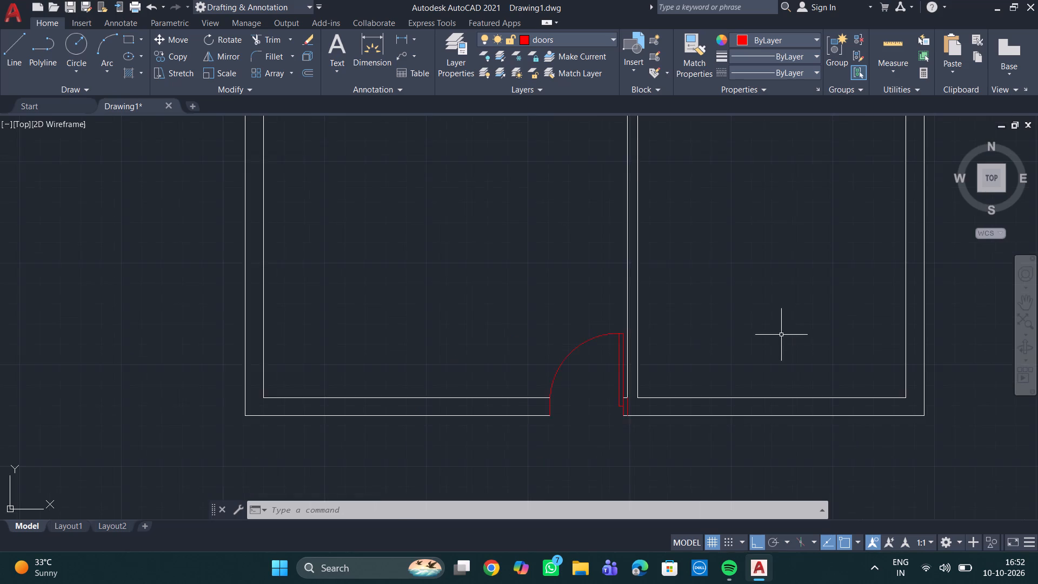
{"action": "middle_click_drag", "start_coordinate": [768, 327], "coordinate": [652, 517]}
{"action": "scroll", "coordinate": [704, 430], "scroll_direction": "down", "scroll_amount": 1}
{"action": "scroll", "coordinate": [585, 315], "scroll_direction": "up", "scroll_amount": 3}
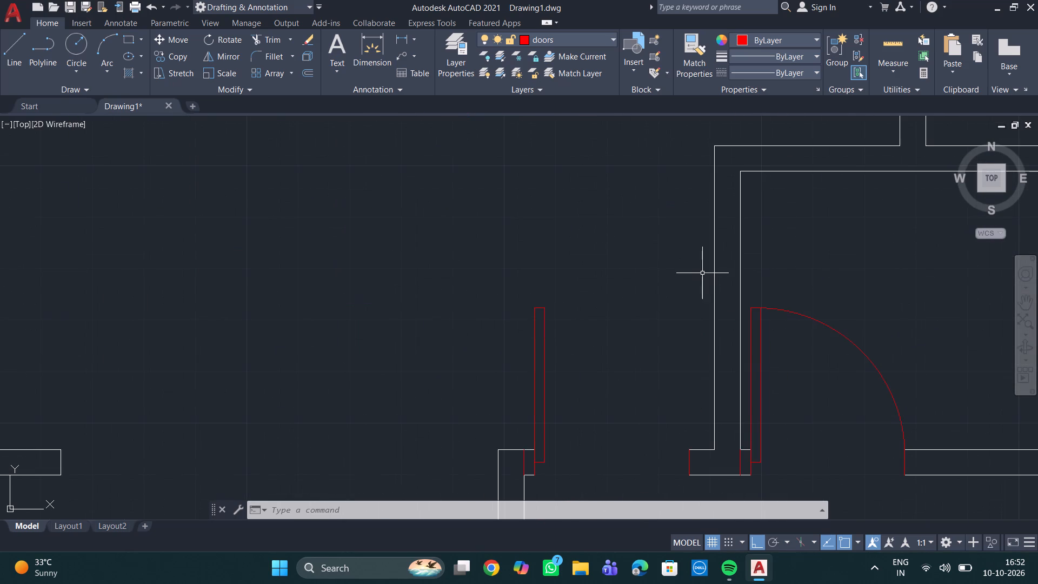
{"action": "key", "text": "space"}
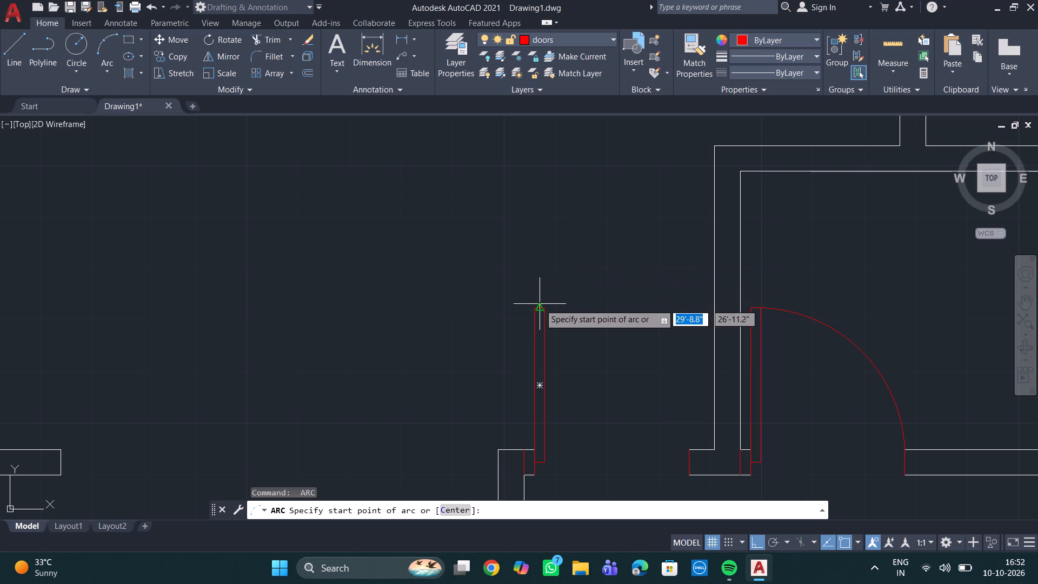
{"action": "left_click", "coordinate": [547, 308]}
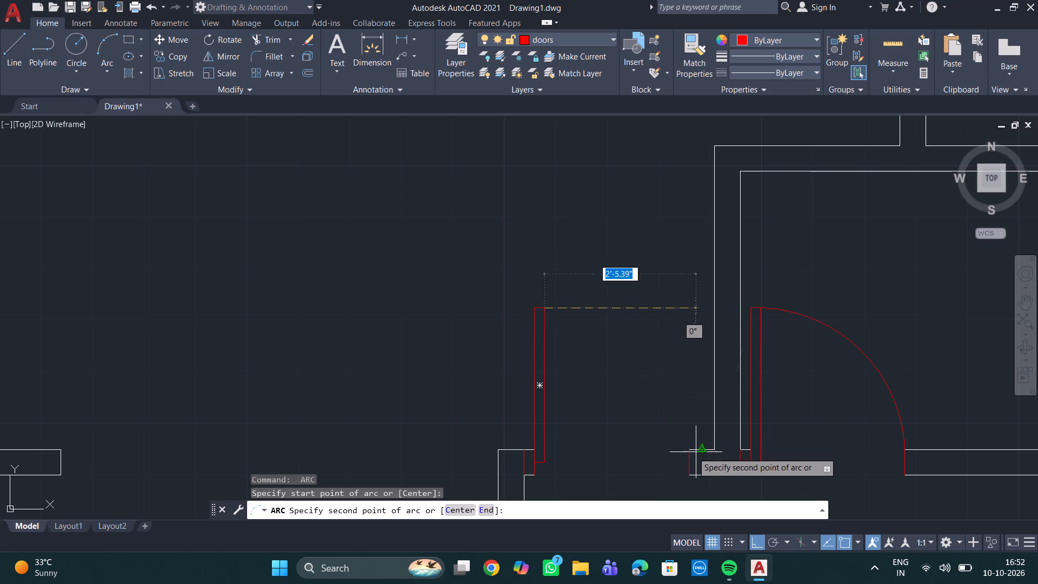
{"action": "left_click", "coordinate": [689, 450]}
{"action": "left_click", "coordinate": [692, 460]}
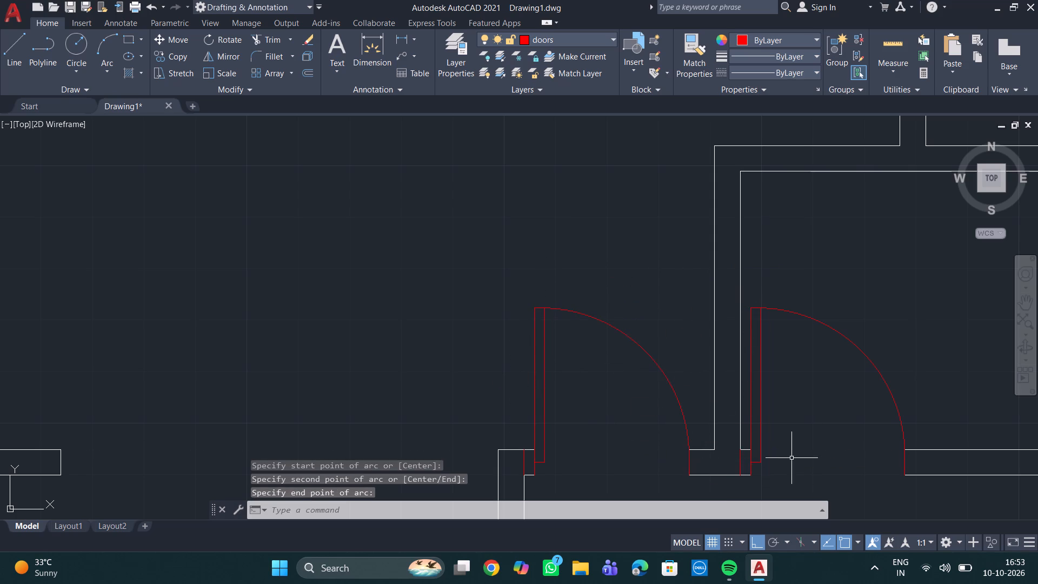
{"action": "scroll", "coordinate": [791, 460], "scroll_direction": "down", "scroll_amount": 3}
{"action": "middle_click_drag", "start_coordinate": [799, 452], "coordinate": [643, 473]}
{"action": "scroll", "coordinate": [674, 415], "scroll_direction": "down", "scroll_amount": 1}
{"action": "middle_click_drag", "start_coordinate": [668, 402], "coordinate": [633, 298]}
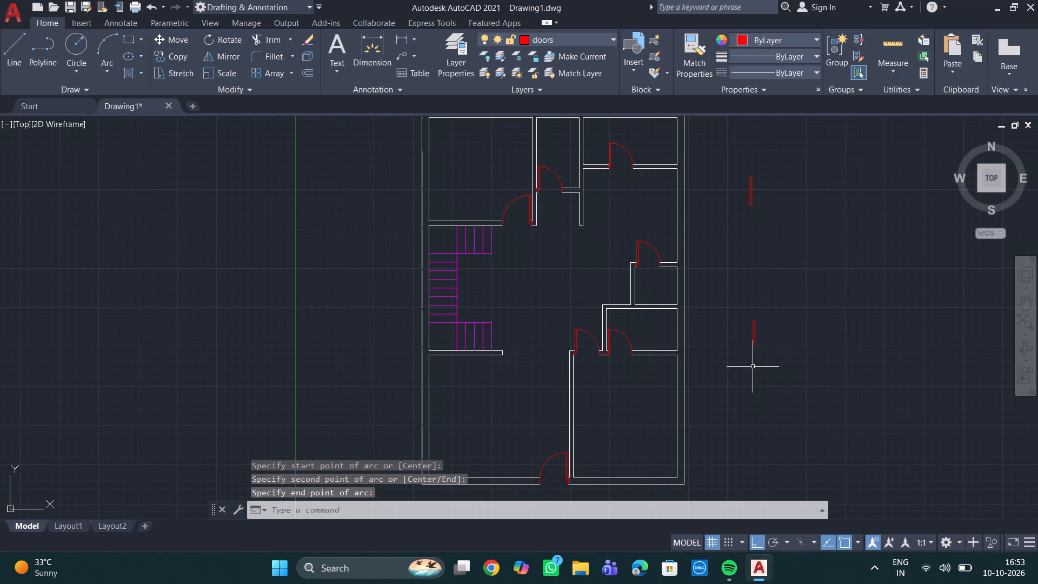
{"action": "key", "text": "Escape"}
{"action": "key", "text": "Escape"}
{"action": "key", "text": "Escape"}
{"action": "key", "text": "Escape"}
{"action": "key", "text": "Escape"}
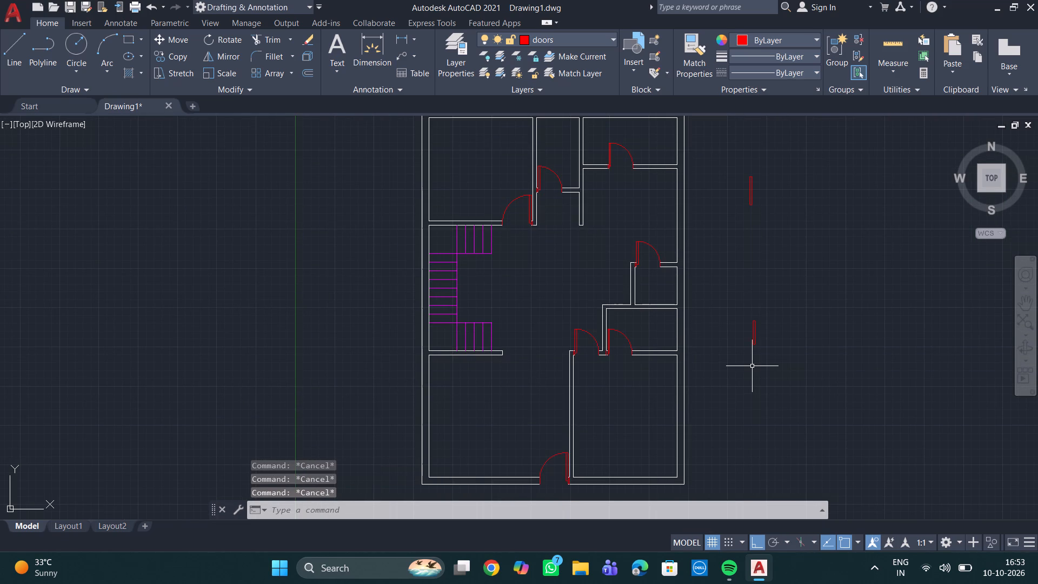
Mirror the door leaf and arc of the small room along the right outer wall downward about its hinge-end line, erasing the source.
{"action": "scroll", "coordinate": [700, 249], "scroll_direction": "up", "scroll_amount": 2}
{"action": "left_click", "coordinate": [599, 232]}
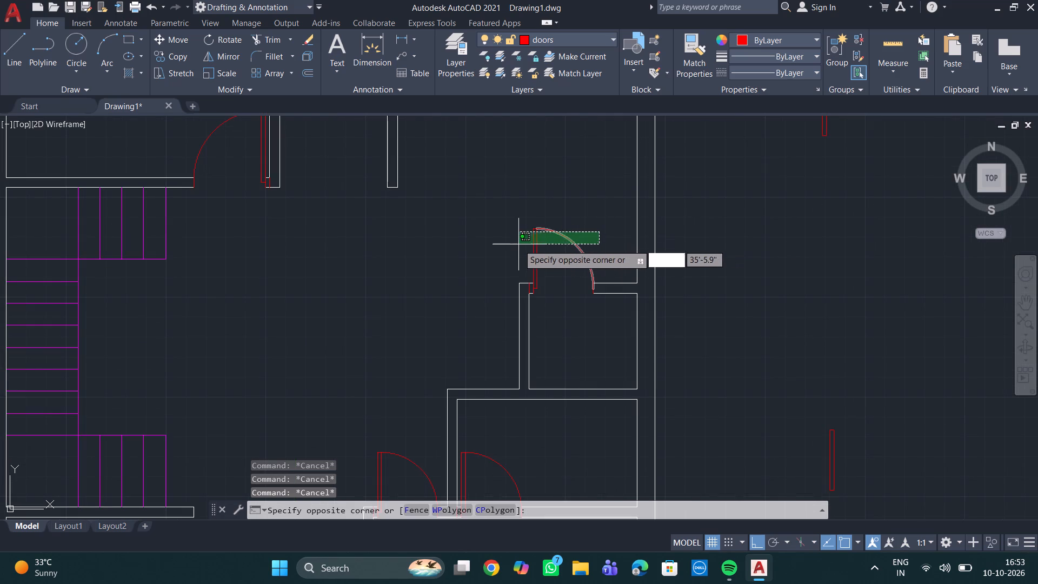
{"action": "double_click", "coordinate": [518, 242]}
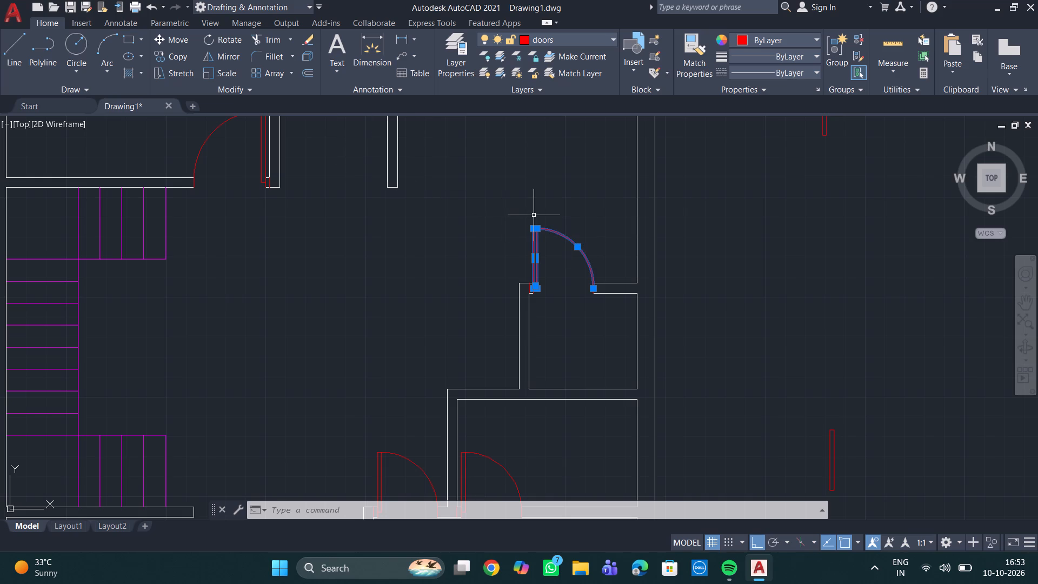
{"action": "left_click", "coordinate": [216, 58]}
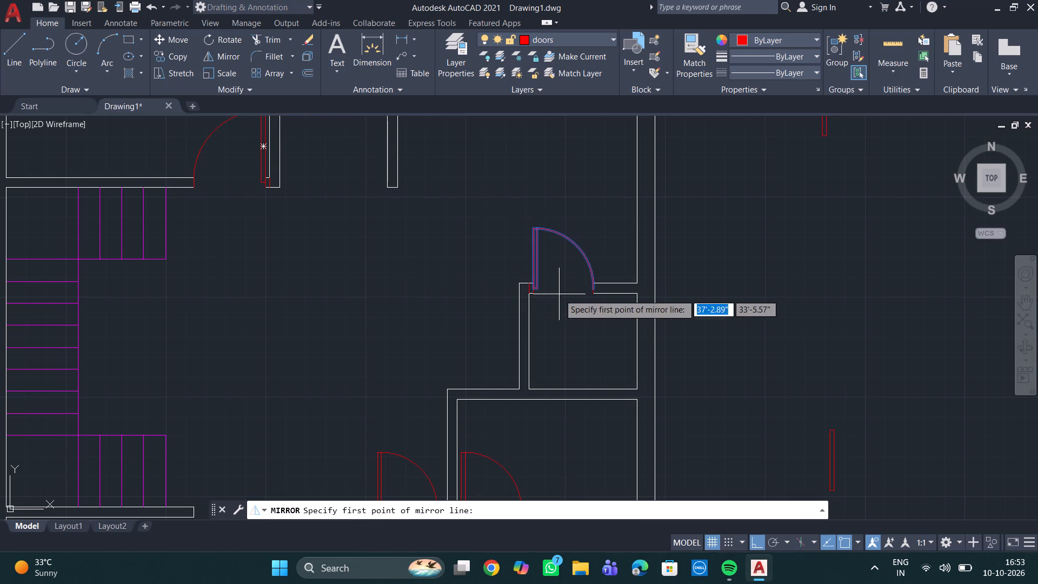
{"action": "scroll", "coordinate": [536, 287], "scroll_direction": "up", "scroll_amount": 2}
{"action": "left_click", "coordinate": [527, 289]}
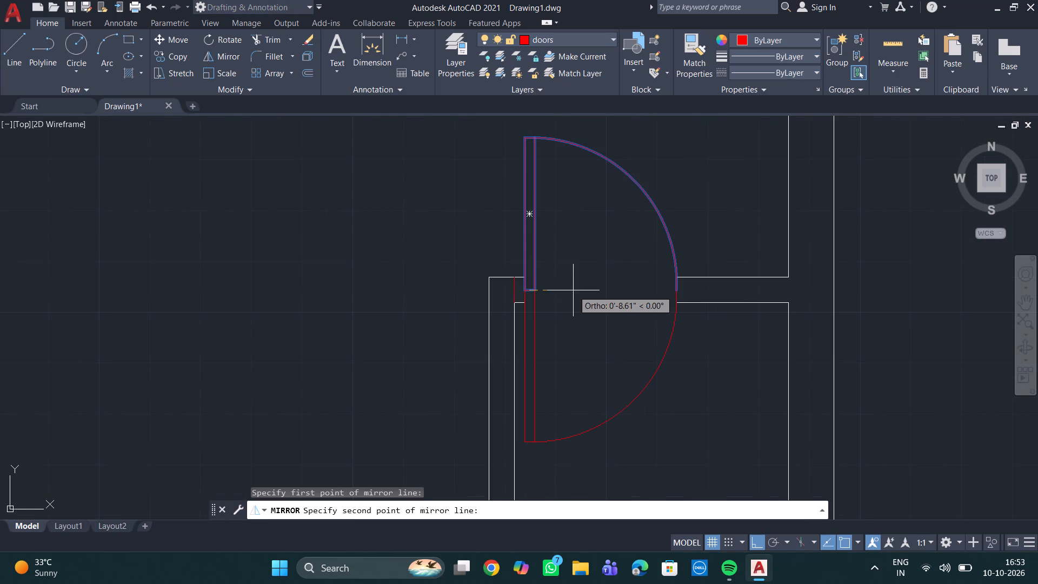
{"action": "left_click", "coordinate": [573, 290]}
{"action": "left_click_drag", "start_coordinate": [601, 324], "coordinate": [571, 289]}
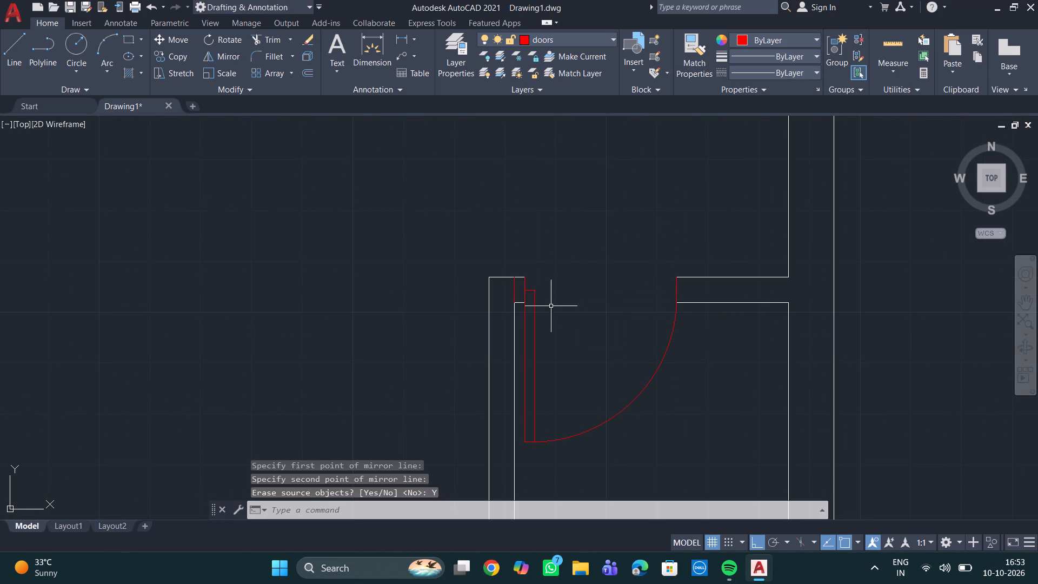
Mirror the left-hand adjacent door and its arc downward into the lower-right room about its hinge-end line, erasing the source.
{"action": "middle_click_drag", "start_coordinate": [548, 313], "coordinate": [701, 68]}
{"action": "scroll", "coordinate": [660, 251], "scroll_direction": "down", "scroll_amount": 3}
{"action": "scroll", "coordinate": [582, 296], "scroll_direction": "up", "scroll_amount": 2}
{"action": "left_click", "coordinate": [605, 322]}
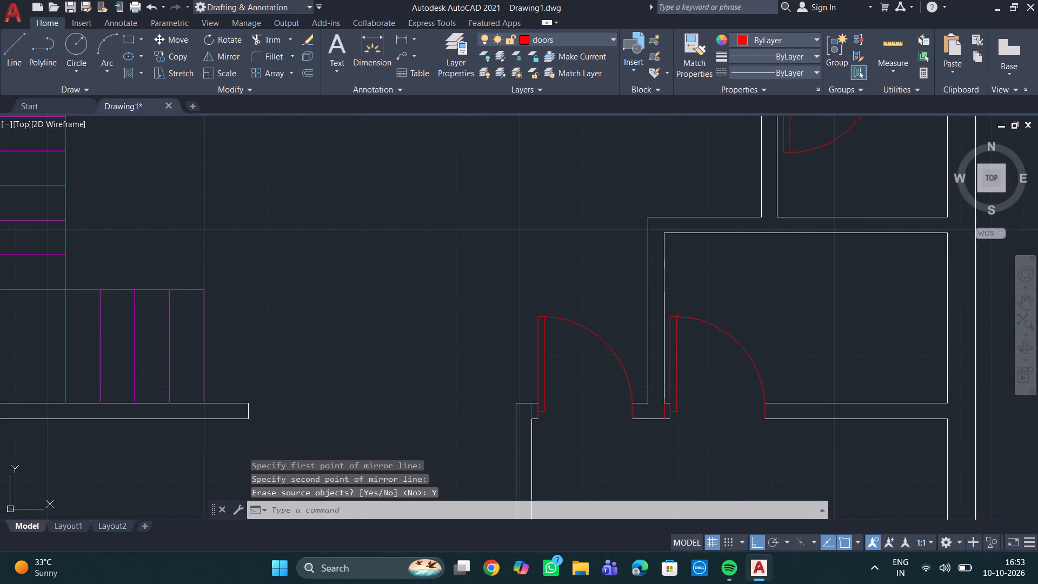
{"action": "left_click", "coordinate": [507, 338]}
{"action": "left_click", "coordinate": [227, 54]}
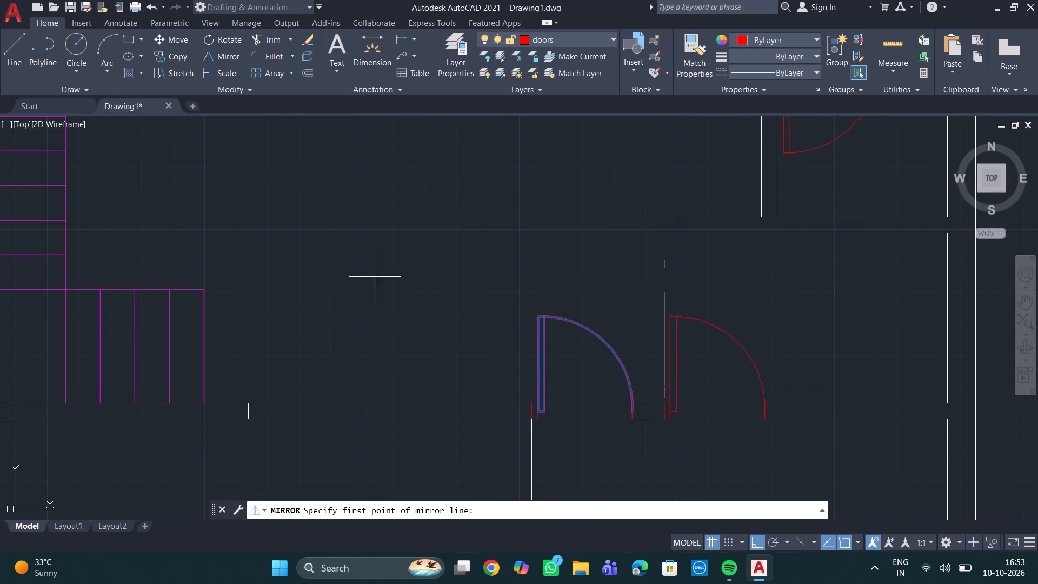
{"action": "scroll", "coordinate": [467, 337], "scroll_direction": "up", "scroll_amount": 2}
{"action": "middle_click_drag", "start_coordinate": [621, 484], "coordinate": [563, 183]}
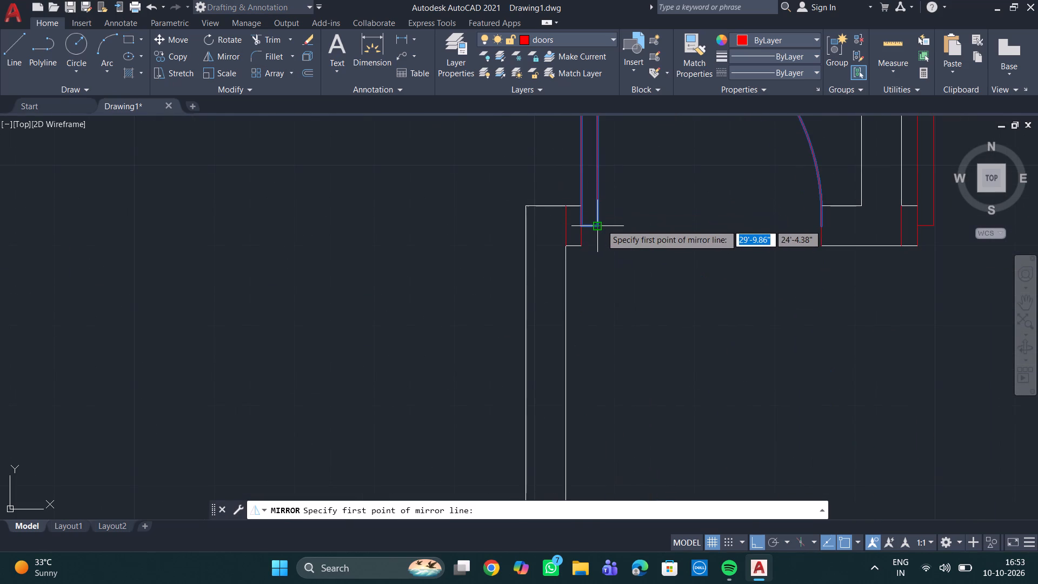
{"action": "left_click", "coordinate": [613, 227]}
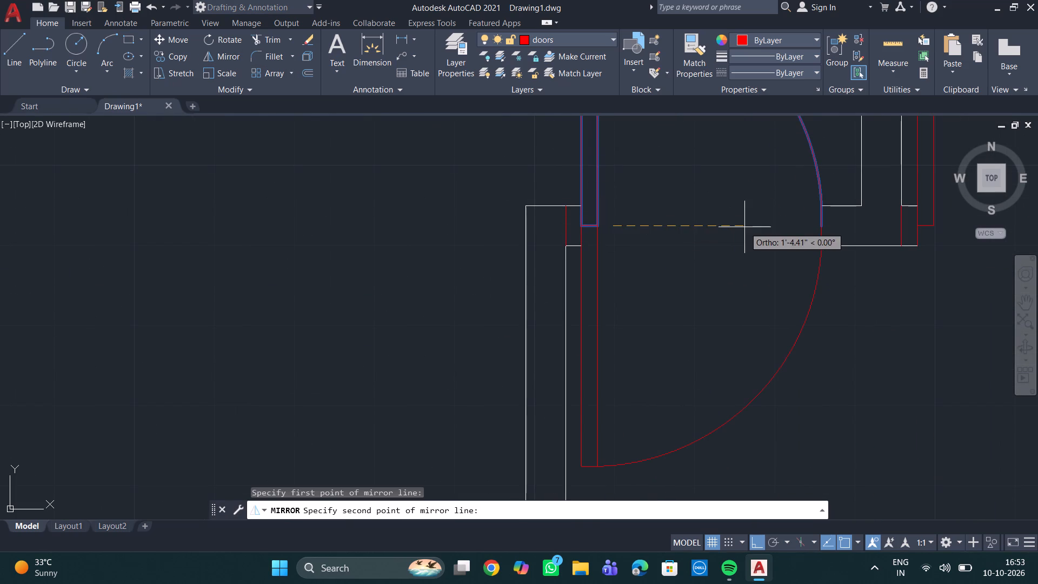
{"action": "left_click", "coordinate": [744, 227]}
{"action": "left_click_drag", "start_coordinate": [785, 261], "coordinate": [744, 227]}
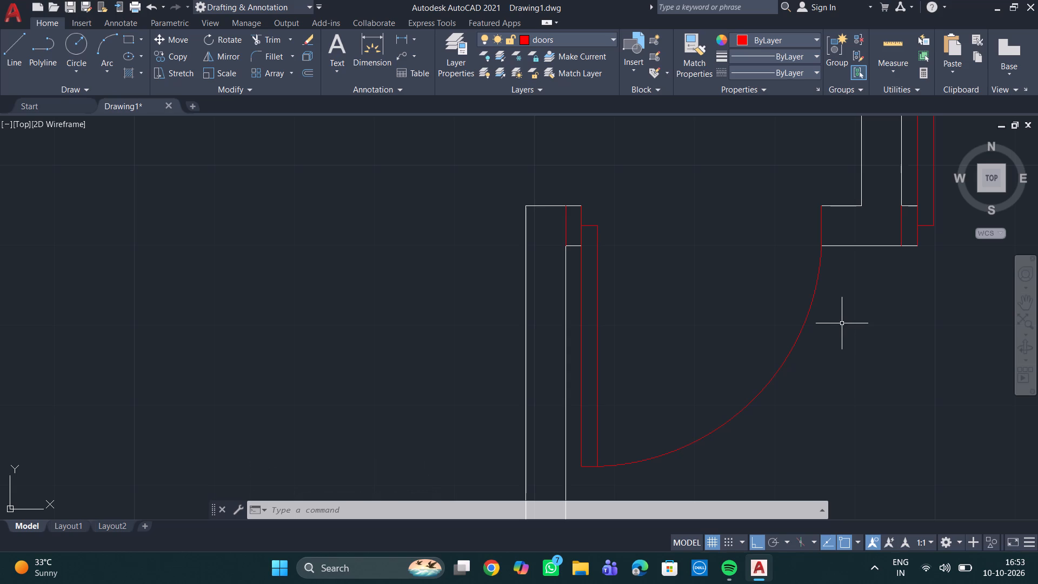
Delete the two spare door leaf rectangles standing outside the plan beyond the right outer wall.
{"action": "scroll", "coordinate": [596, 214], "scroll_direction": "down", "scroll_amount": 4}
{"action": "middle_click_drag", "start_coordinate": [646, 248], "coordinate": [597, 300]}
{"action": "scroll", "coordinate": [597, 300], "scroll_direction": "down", "scroll_amount": 1}
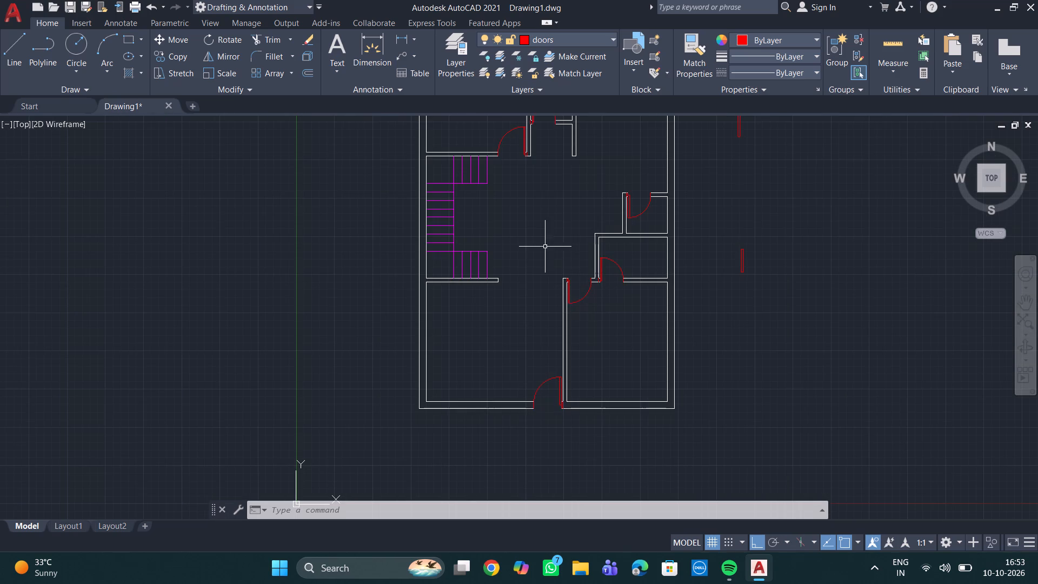
{"action": "middle_click_drag", "start_coordinate": [545, 247], "coordinate": [514, 295]}
{"action": "scroll", "coordinate": [513, 291], "scroll_direction": "down", "scroll_amount": 1}
{"action": "middle_click_drag", "start_coordinate": [518, 278], "coordinate": [490, 241]}
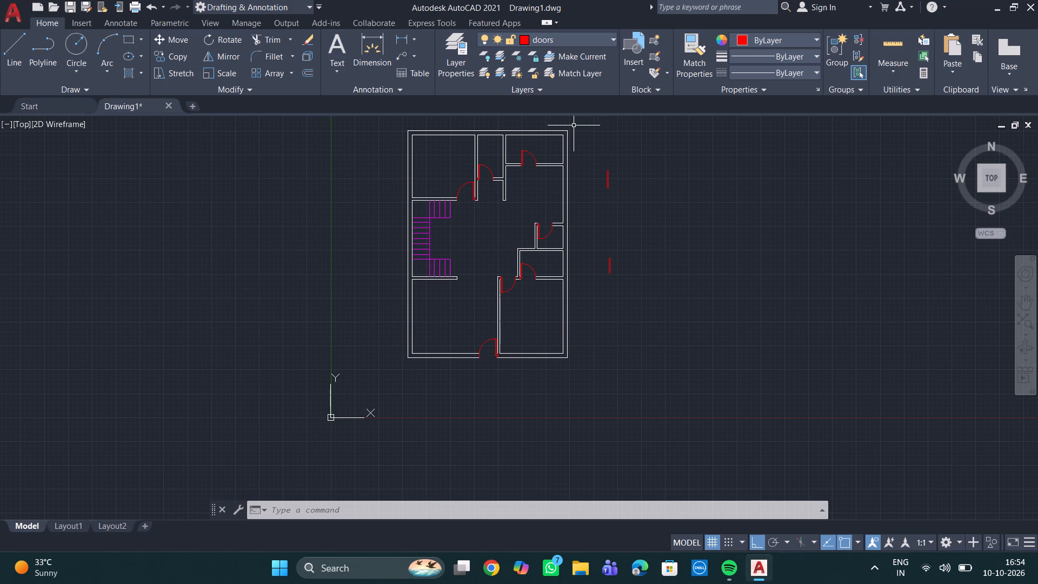
{"action": "left_click_drag", "start_coordinate": [624, 300], "coordinate": [621, 290]}
{"action": "left_click", "coordinate": [596, 143]}
{"action": "key", "text": "Delete"}
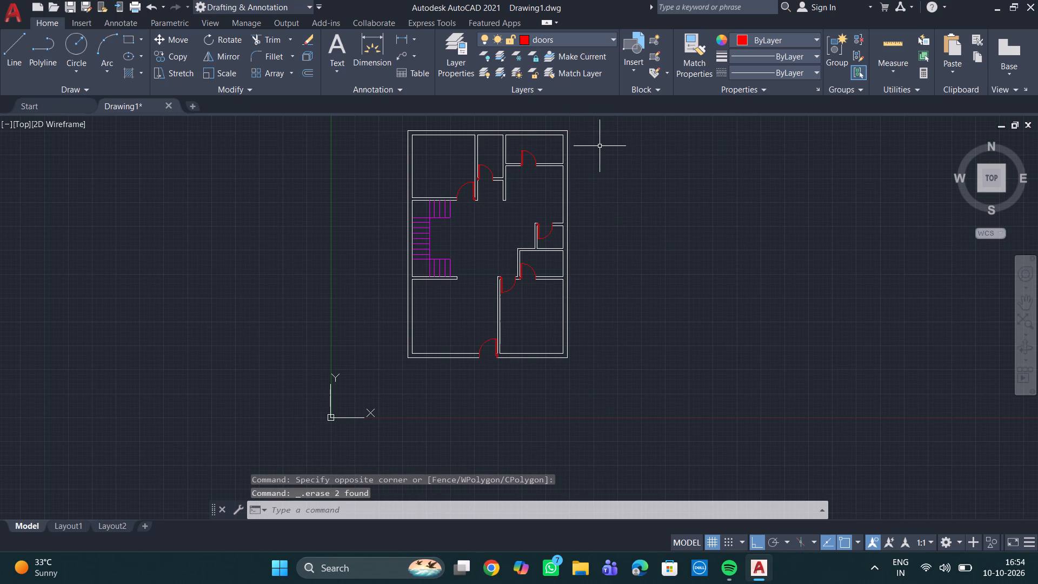
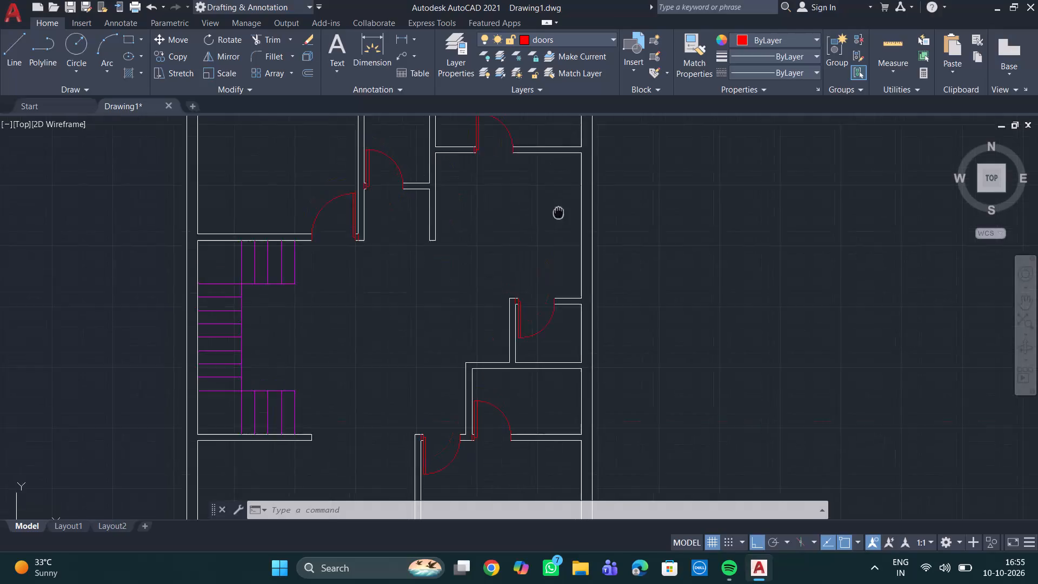
Examine the whole floor plan, checking its rooms, door swings, partitions and staircase.
{"action": "scroll", "coordinate": [555, 270], "scroll_direction": "down", "scroll_amount": 2}
{"action": "middle_click_drag", "start_coordinate": [549, 267], "coordinate": [541, 202]}
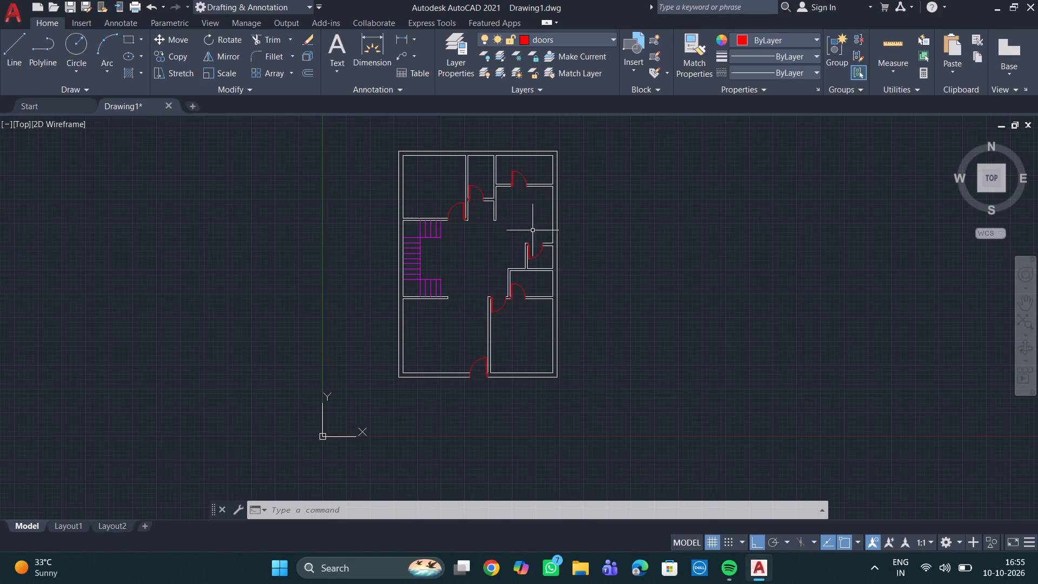
{"action": "scroll", "coordinate": [532, 232], "scroll_direction": "up", "scroll_amount": 1}
{"action": "middle_click_drag", "start_coordinate": [532, 232], "coordinate": [544, 229]}
{"action": "middle_click_drag", "start_coordinate": [568, 244], "coordinate": [573, 280]}
{"action": "scroll", "coordinate": [584, 271], "scroll_direction": "down", "scroll_amount": 1}
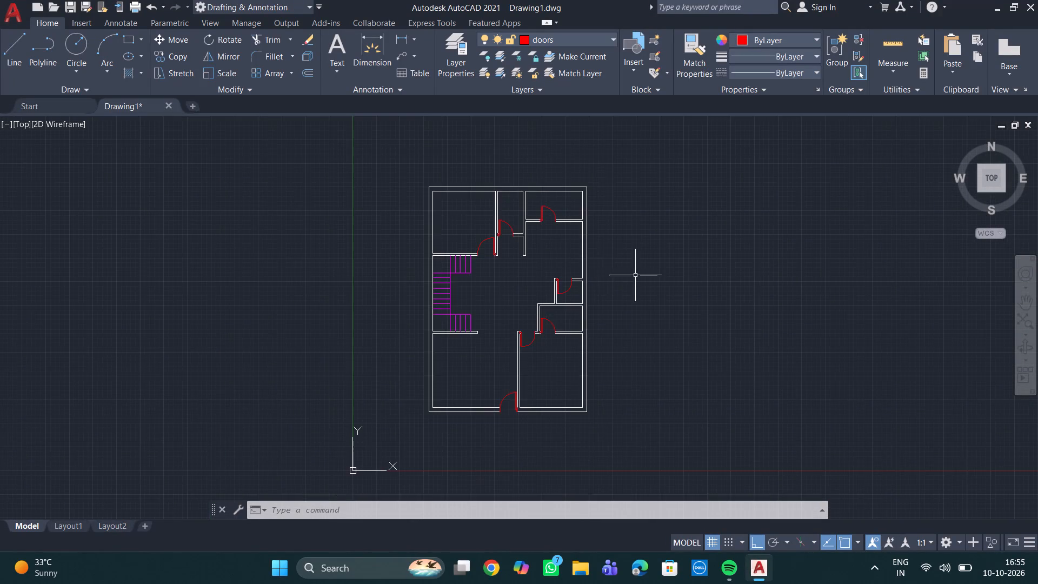
{"action": "middle_click_drag", "start_coordinate": [637, 275], "coordinate": [591, 221]}
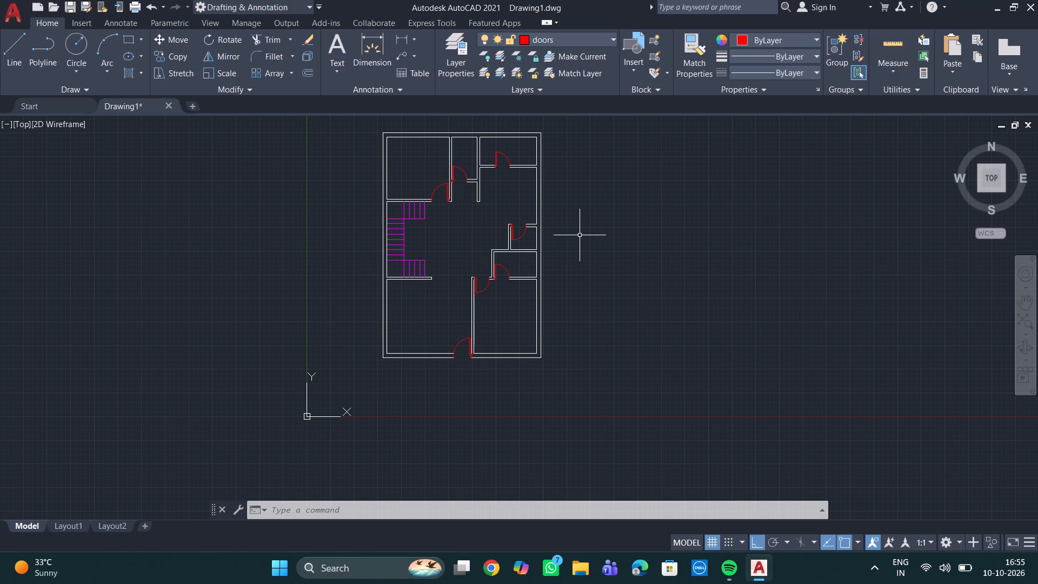
{"action": "scroll", "coordinate": [457, 212], "scroll_direction": "up", "scroll_amount": 2}
{"action": "middle_click_drag", "start_coordinate": [481, 234], "coordinate": [461, 221]}
{"action": "scroll", "coordinate": [451, 227], "scroll_direction": "down", "scroll_amount": 1}
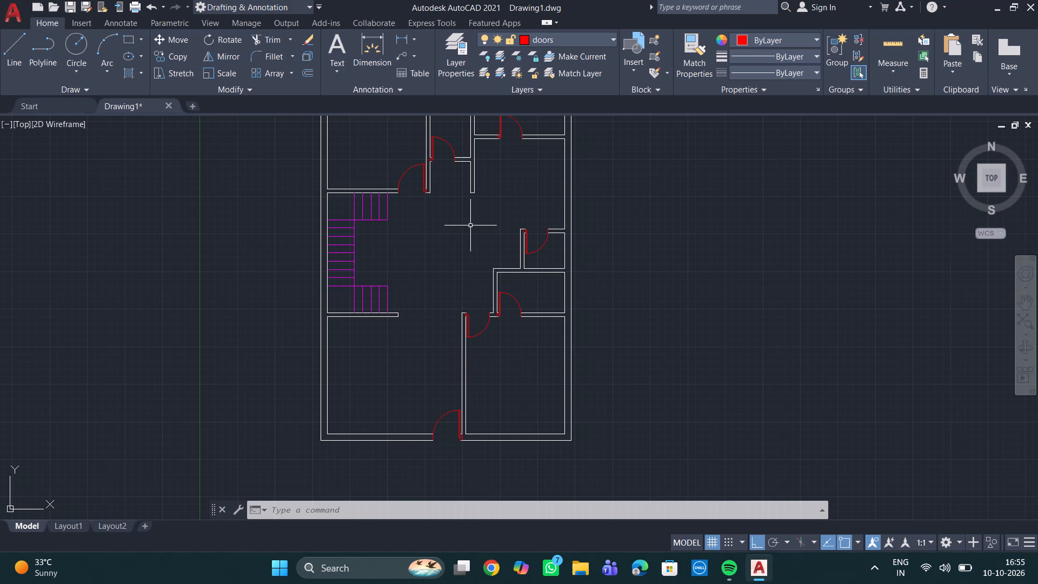
{"action": "scroll", "coordinate": [469, 213], "scroll_direction": "down", "scroll_amount": 2}
{"action": "middle_click_drag", "start_coordinate": [471, 216], "coordinate": [480, 234]}
{"action": "scroll", "coordinate": [480, 216], "scroll_direction": "up", "scroll_amount": 2}
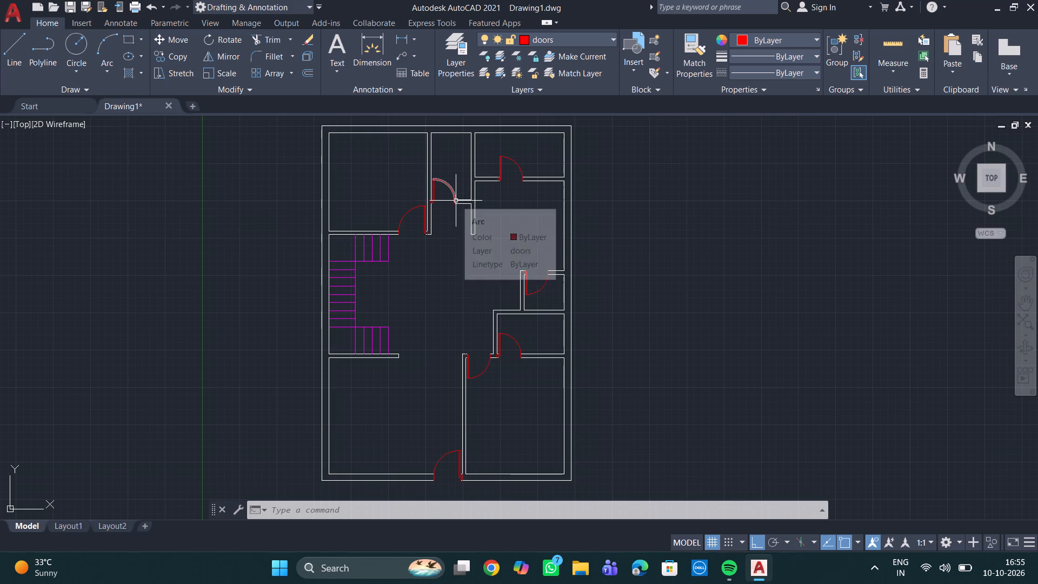
{"action": "middle_click_drag", "start_coordinate": [482, 229], "coordinate": [428, 228]}
{"action": "scroll", "coordinate": [416, 236], "scroll_direction": "down", "scroll_amount": 1}
{"action": "middle_click_drag", "start_coordinate": [417, 241], "coordinate": [415, 187]}
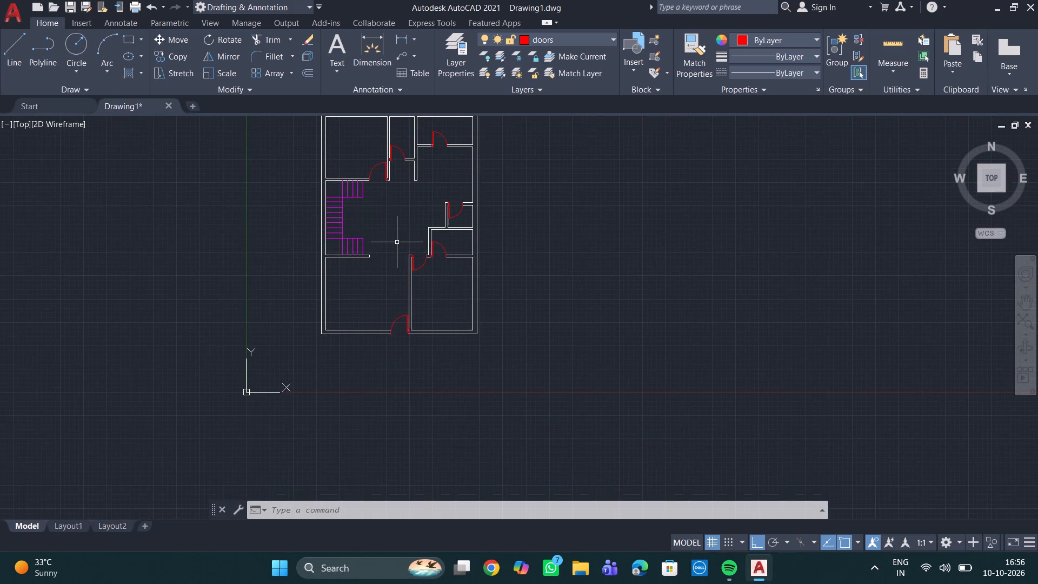
{"action": "middle_click_drag", "start_coordinate": [394, 239], "coordinate": [343, 255]}
{"action": "scroll", "coordinate": [339, 255], "scroll_direction": "down", "scroll_amount": 1}
{"action": "scroll", "coordinate": [406, 258], "scroll_direction": "up", "scroll_amount": 1}
{"action": "middle_click_drag", "start_coordinate": [402, 256], "coordinate": [471, 190]}
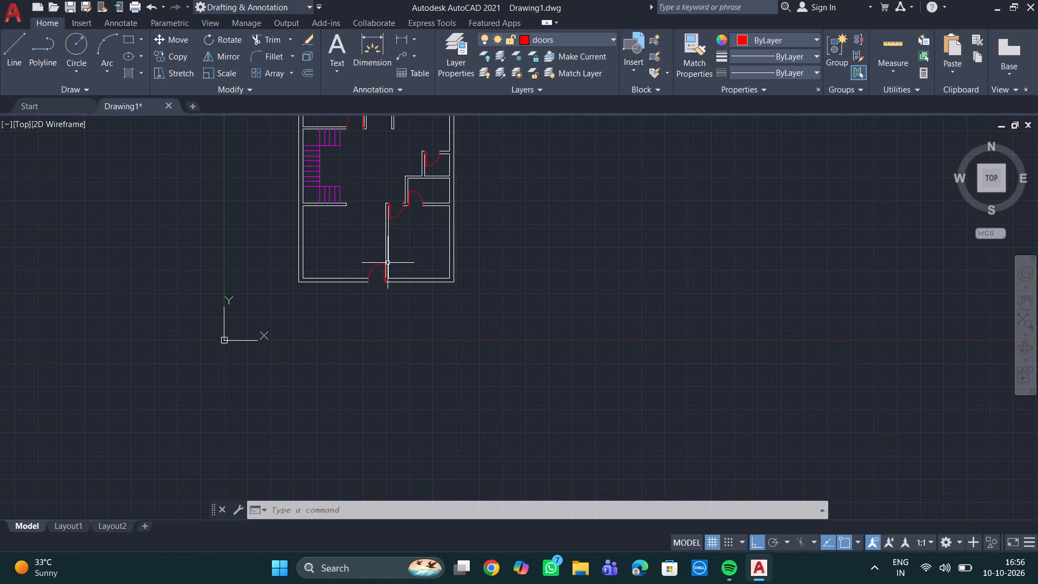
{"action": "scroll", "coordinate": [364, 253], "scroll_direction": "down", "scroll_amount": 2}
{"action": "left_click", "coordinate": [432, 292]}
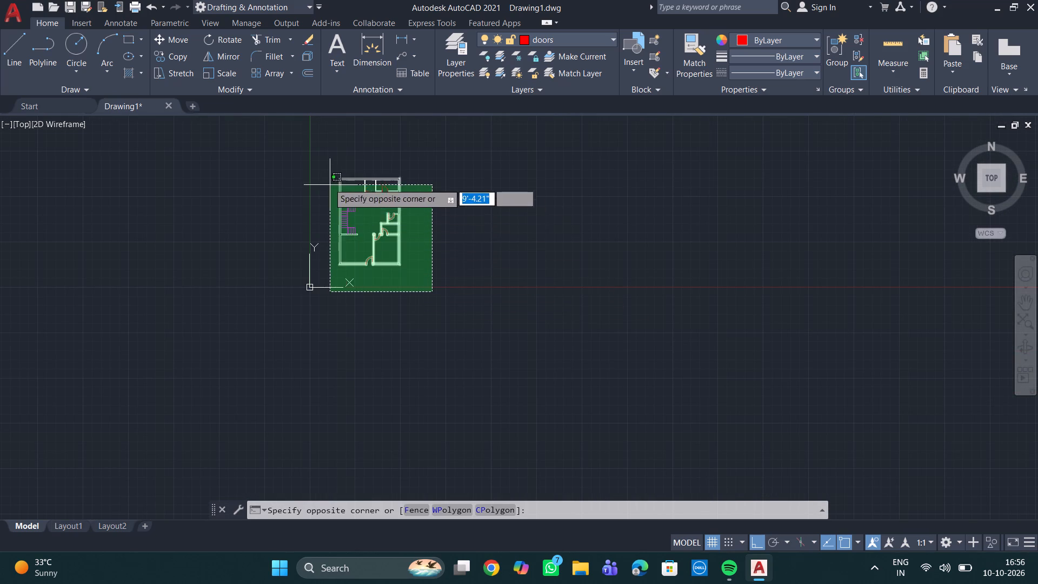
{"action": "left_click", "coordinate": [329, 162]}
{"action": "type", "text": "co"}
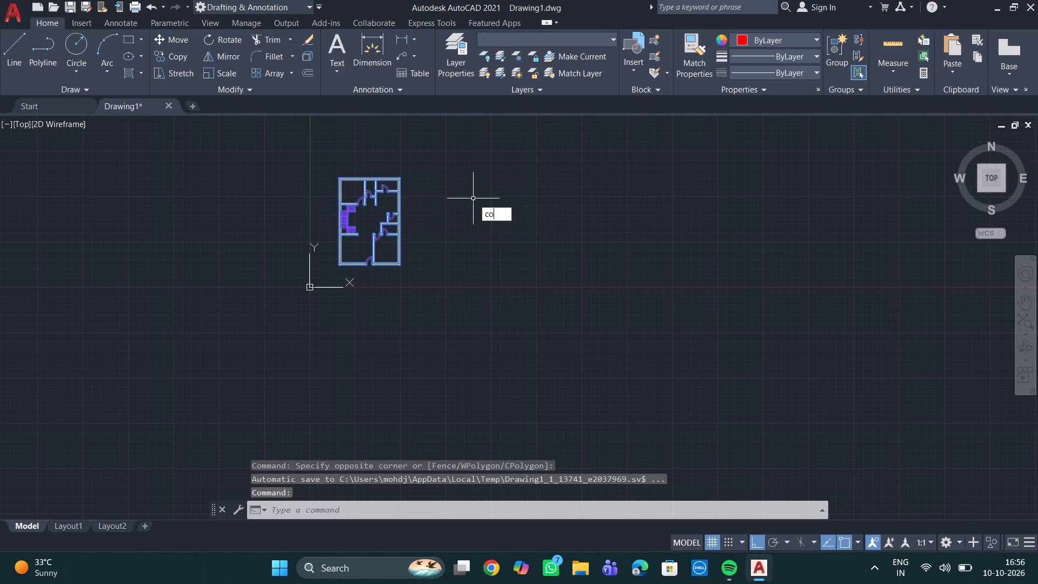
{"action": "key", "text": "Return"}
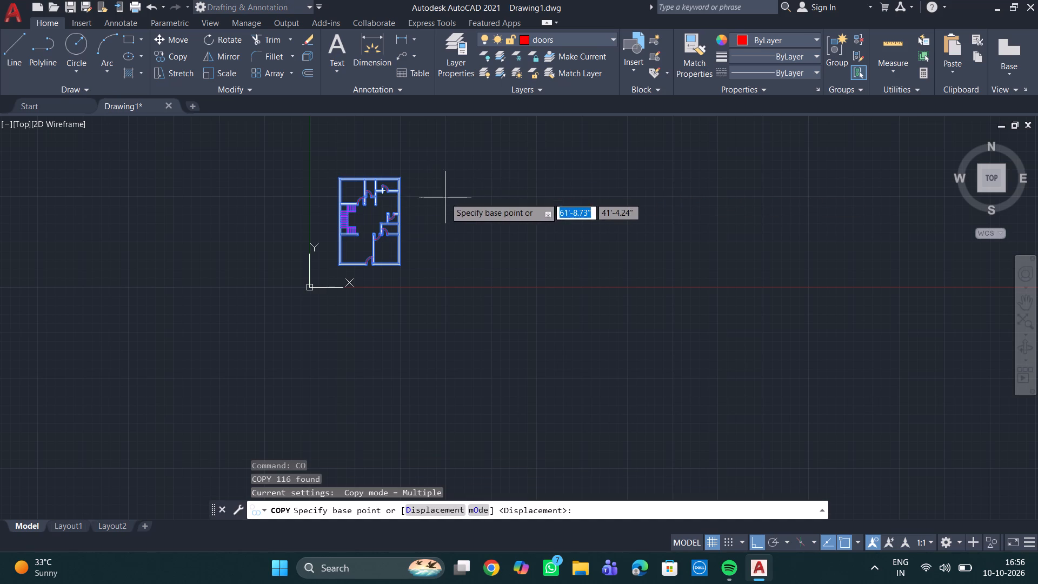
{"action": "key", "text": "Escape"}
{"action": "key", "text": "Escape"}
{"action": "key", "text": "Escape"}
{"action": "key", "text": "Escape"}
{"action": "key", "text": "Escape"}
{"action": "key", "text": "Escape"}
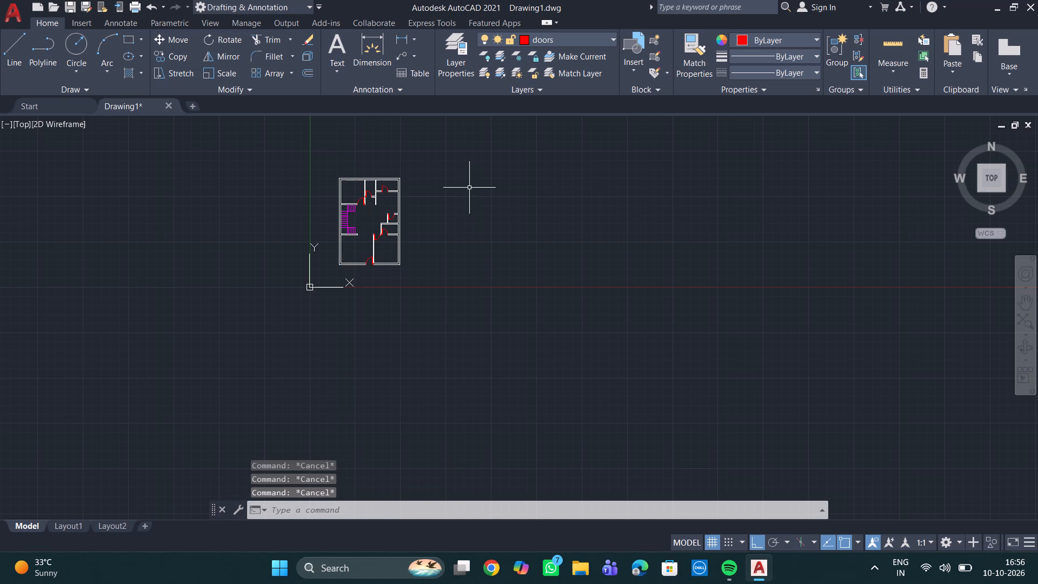
Move the entire floor plan straight up by about 25 ft, using its upper-right outer corner as the base point.
{"action": "scroll", "coordinate": [368, 278], "scroll_direction": "up", "scroll_amount": 2}
{"action": "middle_click_drag", "start_coordinate": [446, 257], "coordinate": [489, 273]}
{"action": "scroll", "coordinate": [462, 262], "scroll_direction": "down", "scroll_amount": 1}
{"action": "left_click", "coordinate": [497, 277]}
{"action": "left_click", "coordinate": [377, 121]}
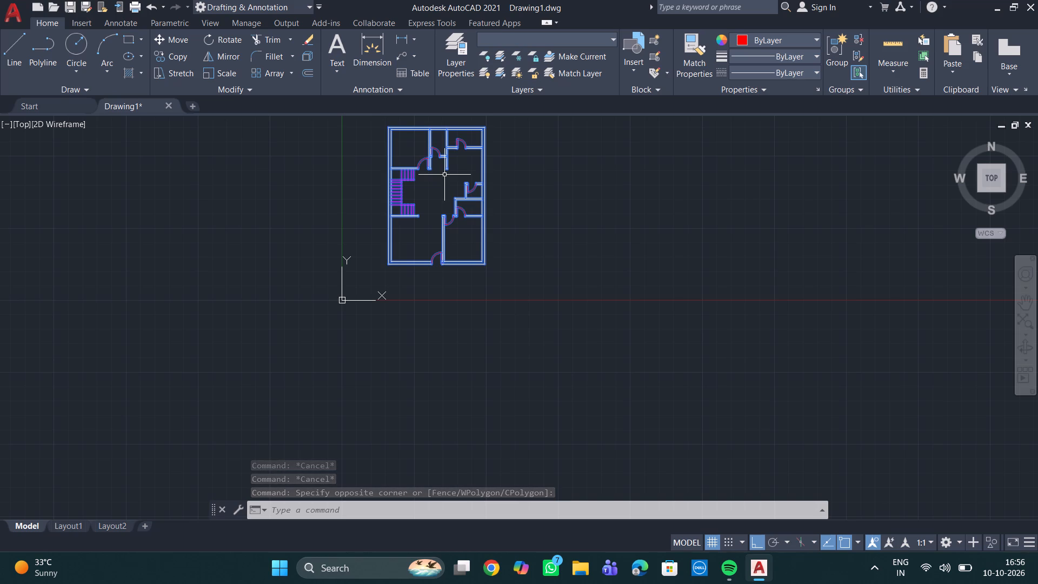
{"action": "key", "text": "m"}
{"action": "key", "text": "Return"}
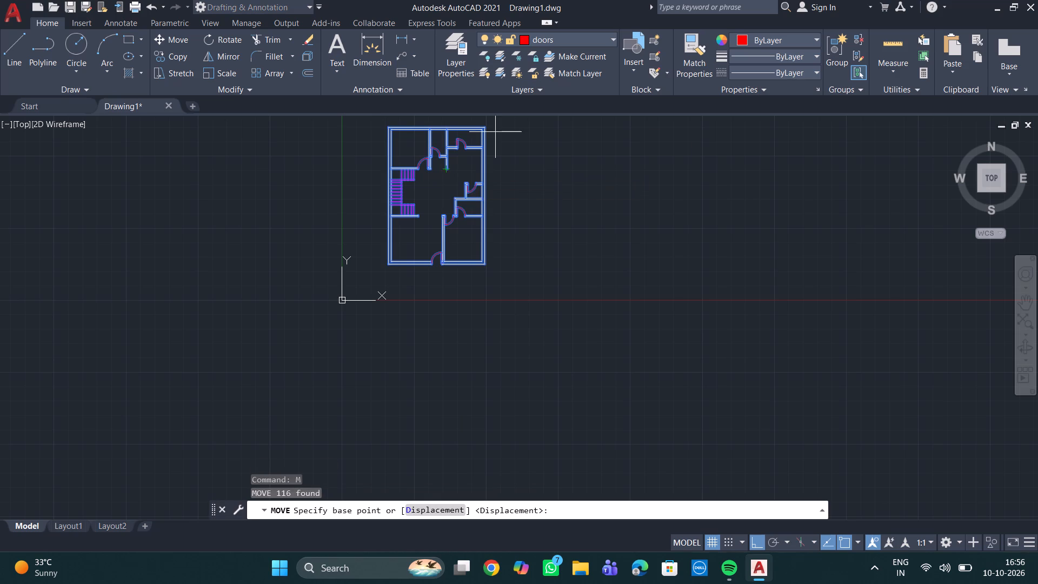
{"action": "middle_click_drag", "start_coordinate": [504, 154], "coordinate": [488, 224]}
{"action": "scroll", "coordinate": [462, 203], "scroll_direction": "up", "scroll_amount": 1}
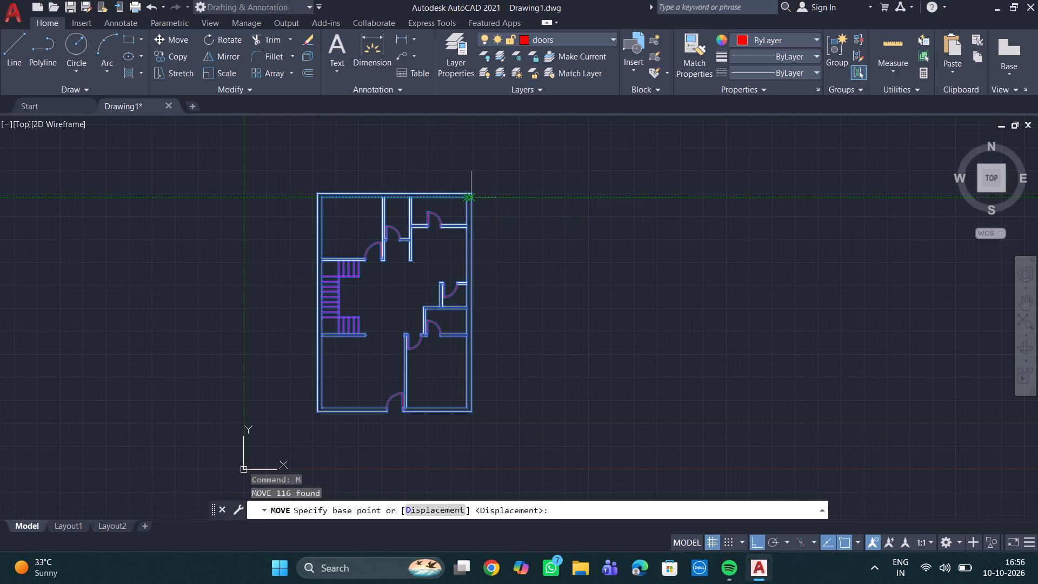
{"action": "left_click", "coordinate": [473, 193]}
{"action": "middle_click_drag", "start_coordinate": [476, 130], "coordinate": [483, 187]}
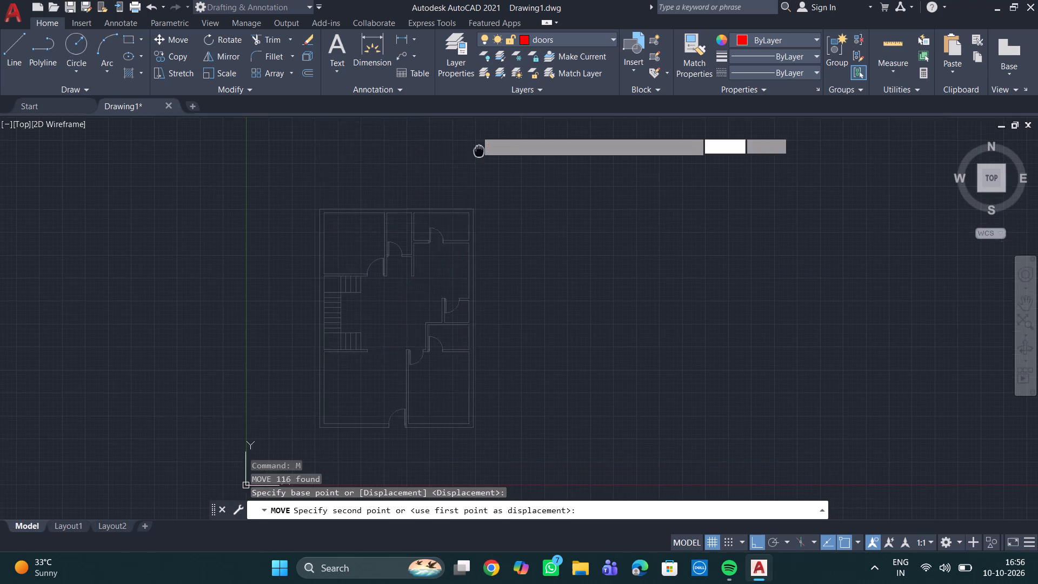
{"action": "middle_click_drag", "start_coordinate": [483, 187], "coordinate": [496, 249]}
{"action": "scroll", "coordinate": [491, 206], "scroll_direction": "down", "scroll_amount": 3}
{"action": "scroll", "coordinate": [489, 194], "scroll_direction": "up", "scroll_amount": 2}
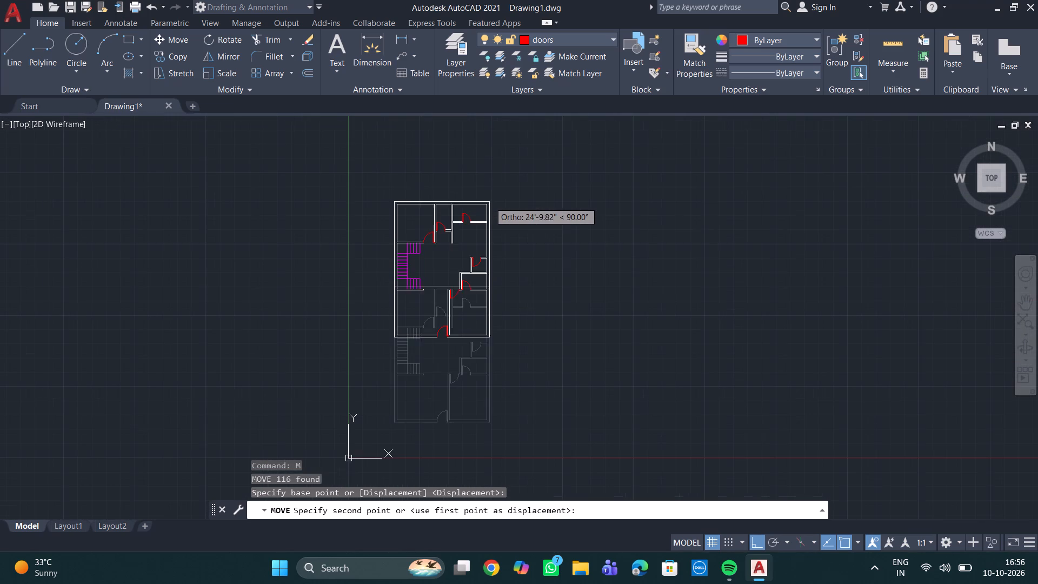
{"action": "left_click", "coordinate": [492, 198]}
Examine the moved floor plan's rooms, openings, doors and staircase from the top rooms to the entrance.
{"action": "middle_click_drag", "start_coordinate": [548, 270], "coordinate": [551, 250]}
{"action": "scroll", "coordinate": [548, 256], "scroll_direction": "down", "scroll_amount": 1}
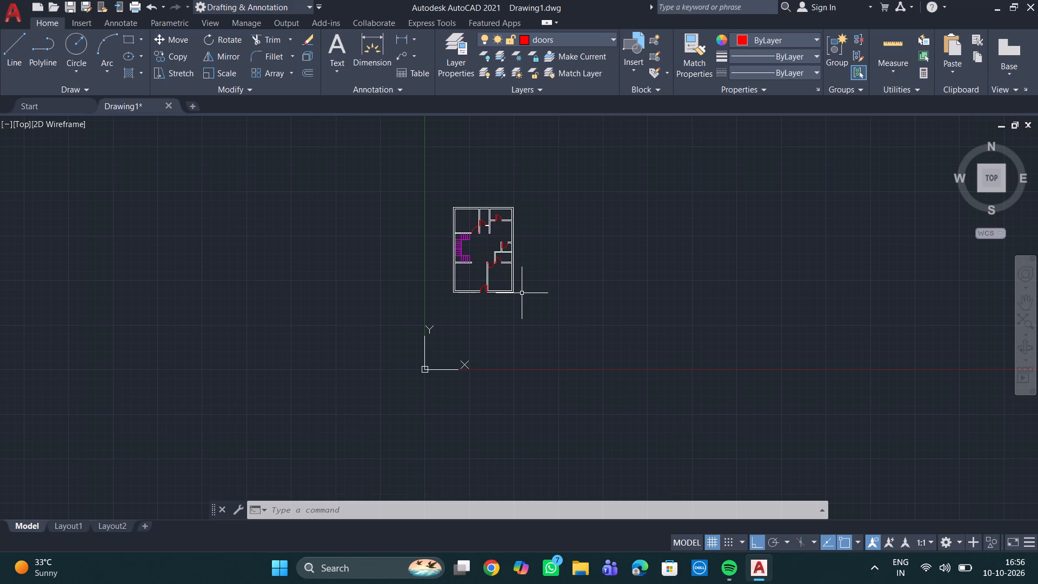
{"action": "scroll", "coordinate": [484, 265], "scroll_direction": "up", "scroll_amount": 1}
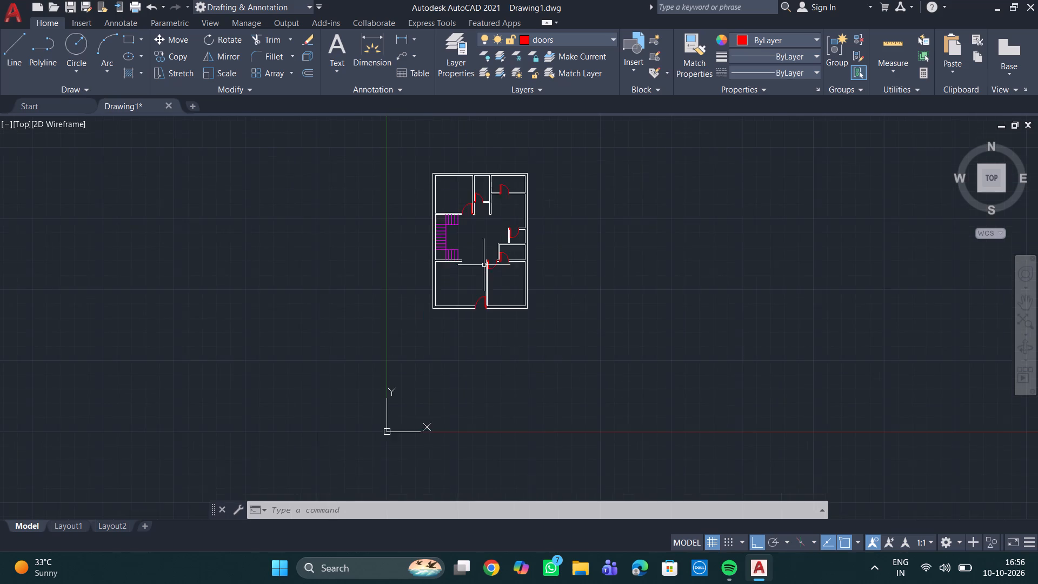
{"action": "scroll", "coordinate": [484, 265], "scroll_direction": "up", "scroll_amount": 1}
{"action": "middle_click_drag", "start_coordinate": [484, 265], "coordinate": [496, 283]}
{"action": "middle_click_drag", "start_coordinate": [475, 266], "coordinate": [487, 266]}
{"action": "scroll", "coordinate": [483, 268], "scroll_direction": "up", "scroll_amount": 2}
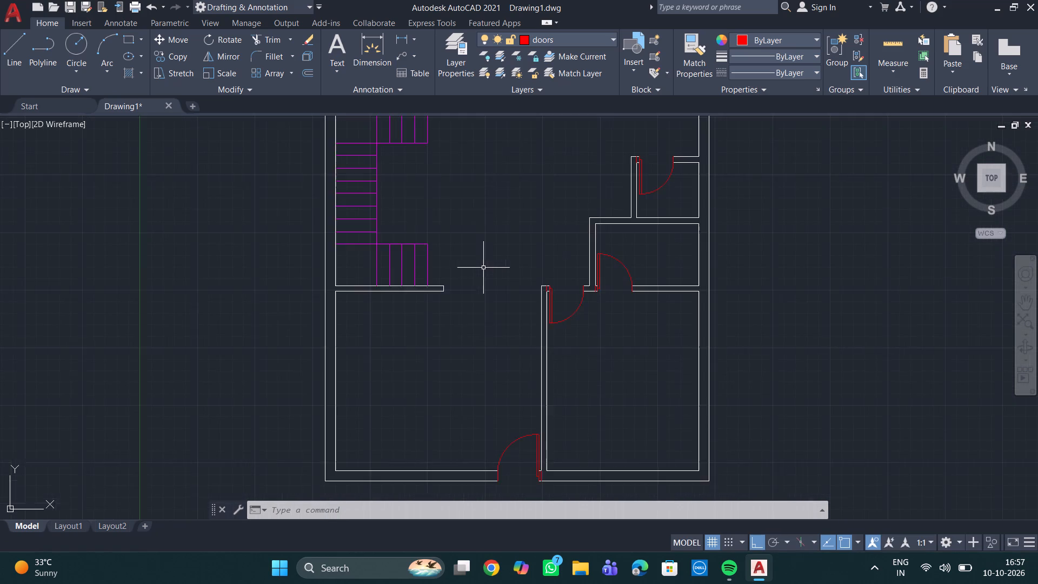
{"action": "scroll", "coordinate": [483, 268], "scroll_direction": "up", "scroll_amount": 1}
{"action": "middle_click_drag", "start_coordinate": [482, 270], "coordinate": [472, 261]}
{"action": "scroll", "coordinate": [472, 261], "scroll_direction": "down", "scroll_amount": 2}
{"action": "middle_click_drag", "start_coordinate": [528, 313], "coordinate": [525, 320]}
{"action": "scroll", "coordinate": [528, 313], "scroll_direction": "down", "scroll_amount": 1}
{"action": "middle_click_drag", "start_coordinate": [526, 320], "coordinate": [524, 330]}
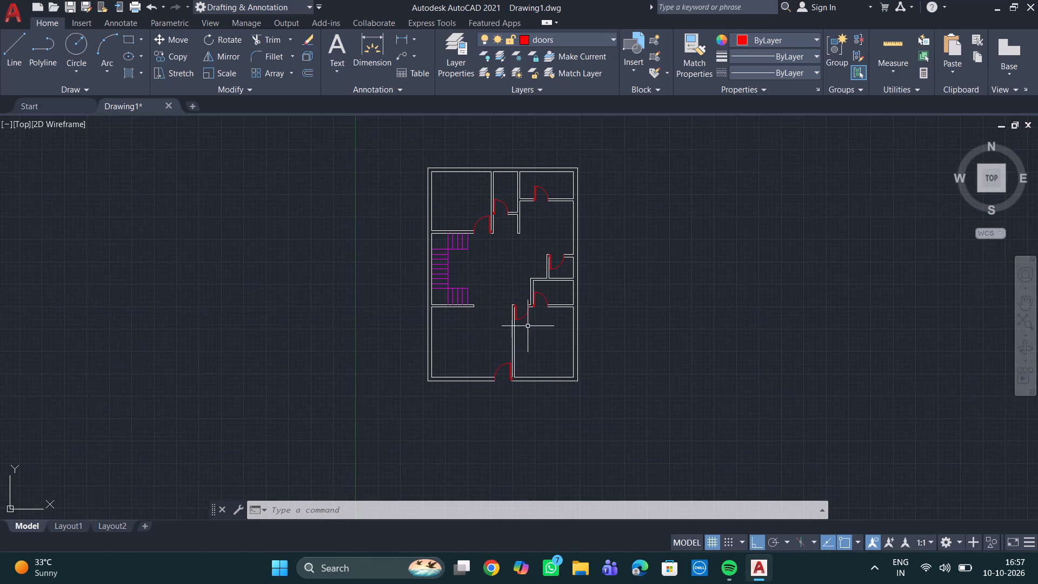
{"action": "middle_click_drag", "start_coordinate": [521, 318], "coordinate": [511, 309]}
{"action": "middle_click_drag", "start_coordinate": [481, 259], "coordinate": [455, 274]}
{"action": "scroll", "coordinate": [461, 274], "scroll_direction": "up", "scroll_amount": 3}
{"action": "middle_click_drag", "start_coordinate": [465, 271], "coordinate": [402, 330]}
{"action": "scroll", "coordinate": [402, 330], "scroll_direction": "down", "scroll_amount": 2}
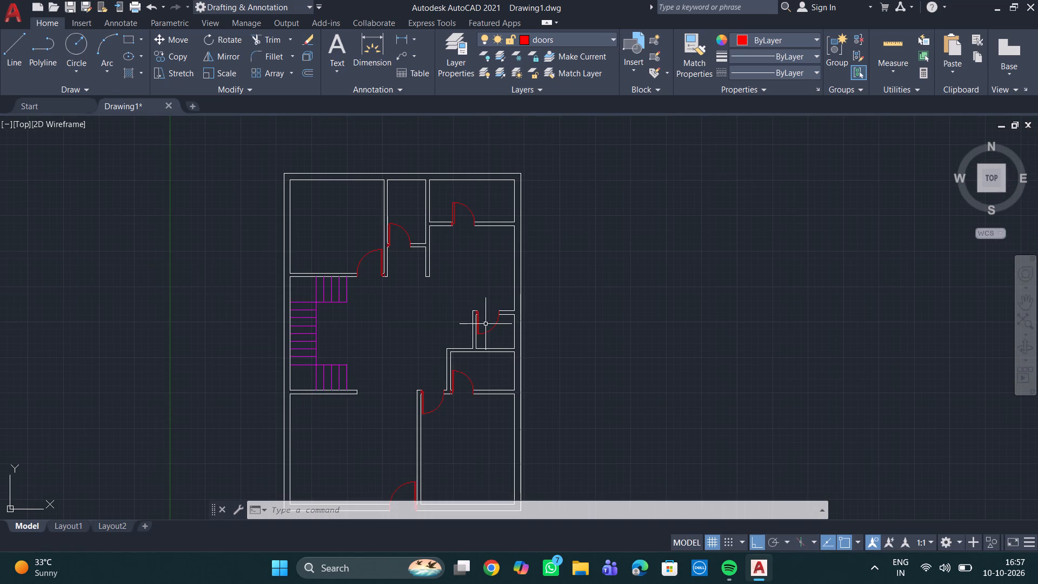
{"action": "middle_click_drag", "start_coordinate": [587, 325], "coordinate": [557, 268]}
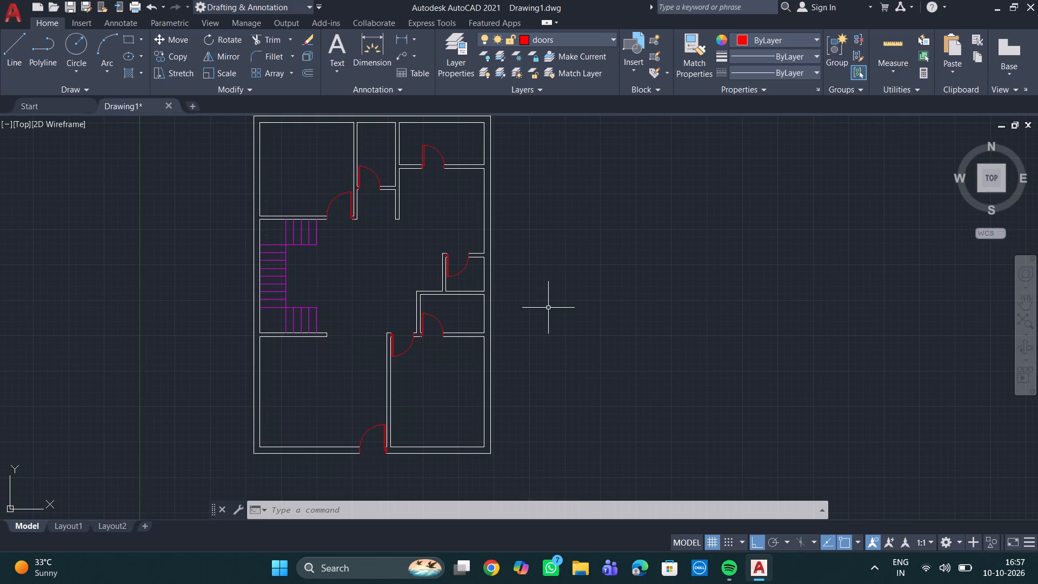
{"action": "middle_click_drag", "start_coordinate": [447, 380], "coordinate": [451, 373]}
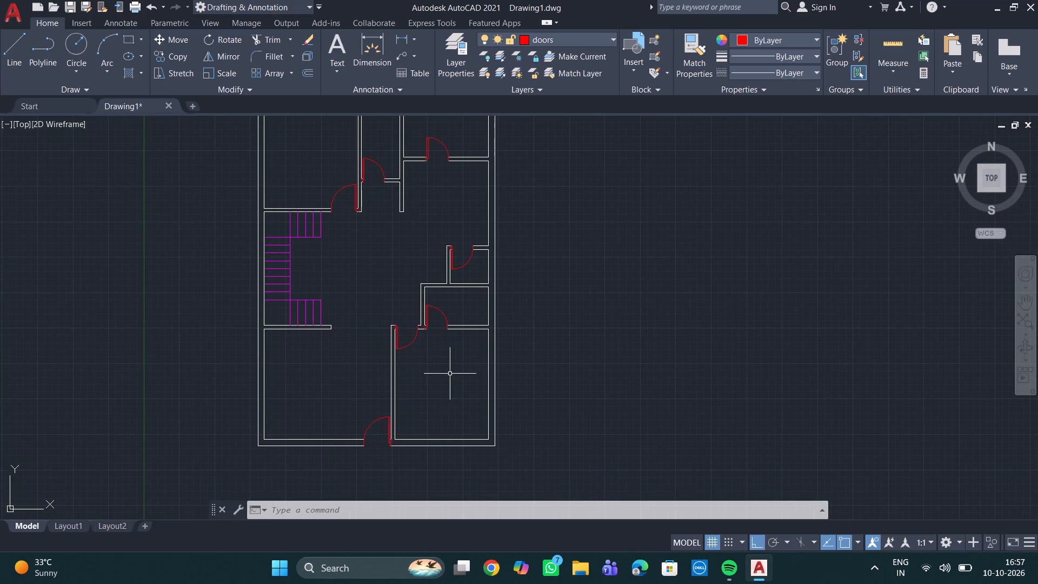
{"action": "middle_click_drag", "start_coordinate": [455, 389], "coordinate": [472, 376]}
{"action": "middle_click_drag", "start_coordinate": [467, 409], "coordinate": [463, 333]}
{"action": "scroll", "coordinate": [463, 348], "scroll_direction": "down", "scroll_amount": 1}
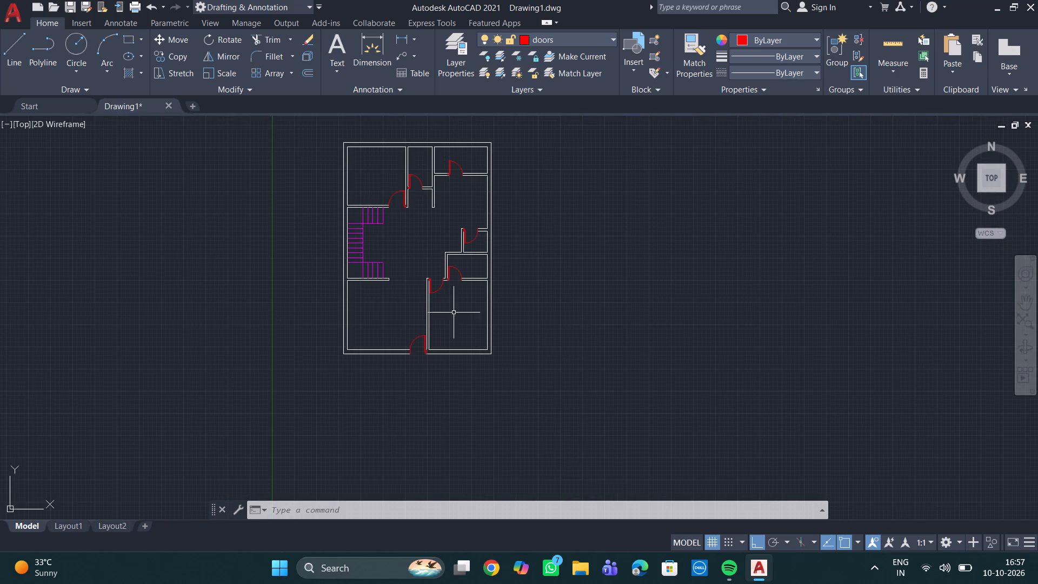
Create a multiline text box in the upper-left room and enter "bed" as the start of its label.
{"action": "scroll", "coordinate": [417, 251], "scroll_direction": "up", "scroll_amount": 1}
{"action": "middle_click_drag", "start_coordinate": [420, 257], "coordinate": [388, 353]}
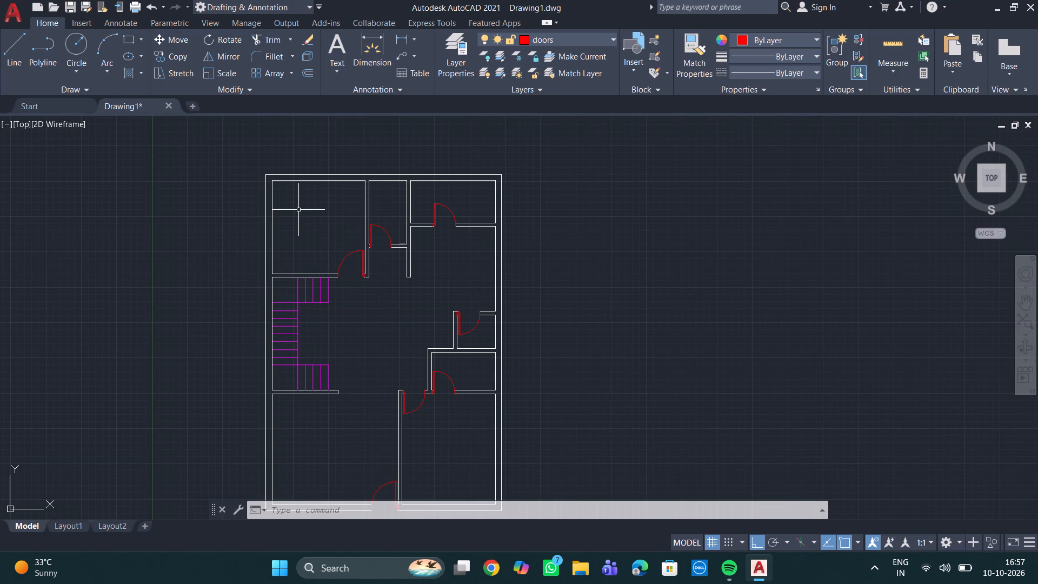
{"action": "key", "text": "m"}
{"action": "key", "text": "t"}
{"action": "key", "text": "Return"}
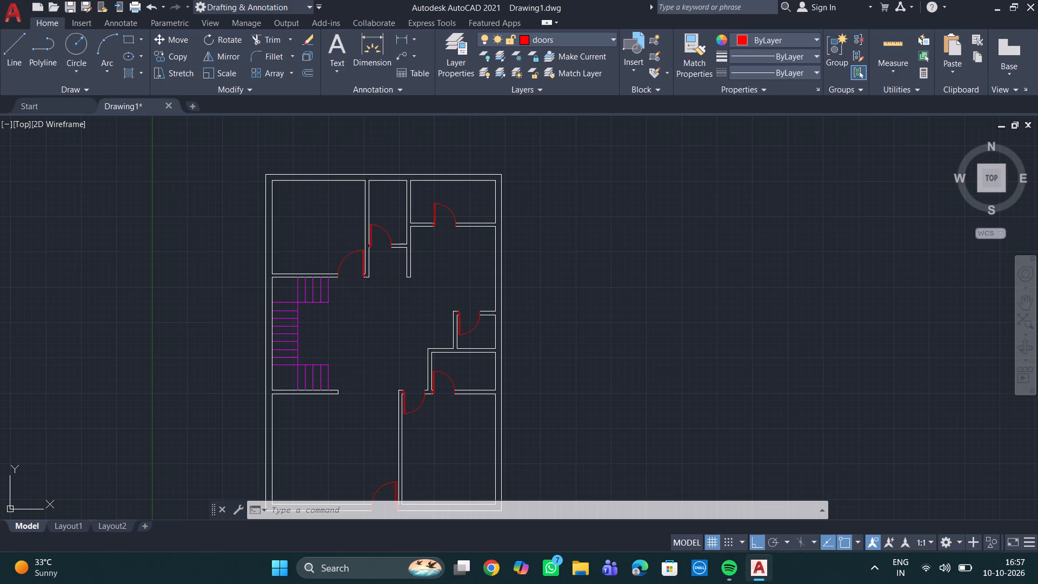
{"action": "scroll", "coordinate": [285, 204], "scroll_direction": "up", "scroll_amount": 1}
{"action": "left_click", "coordinate": [285, 191]}
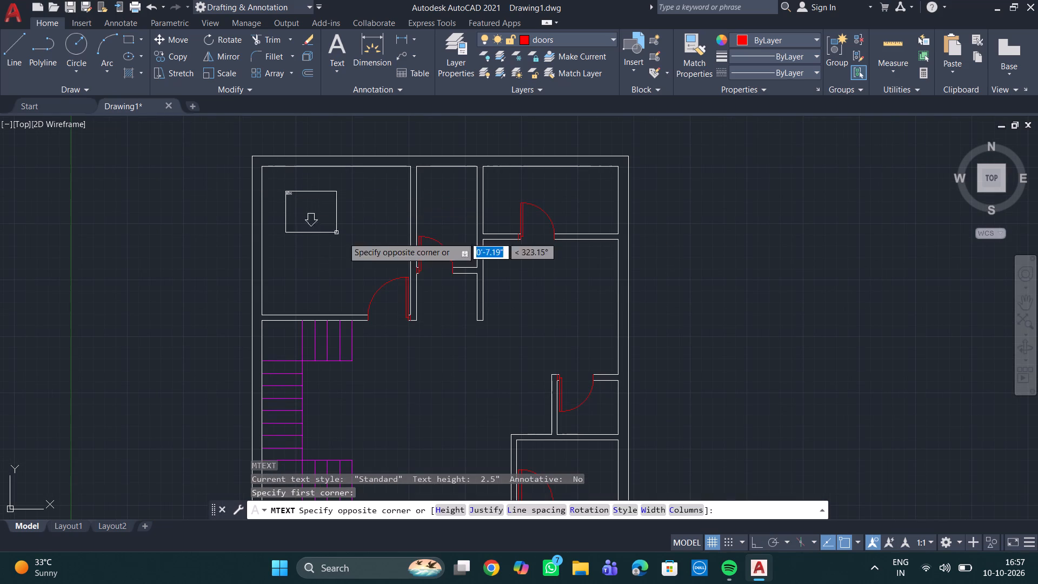
{"action": "left_click", "coordinate": [376, 257]}
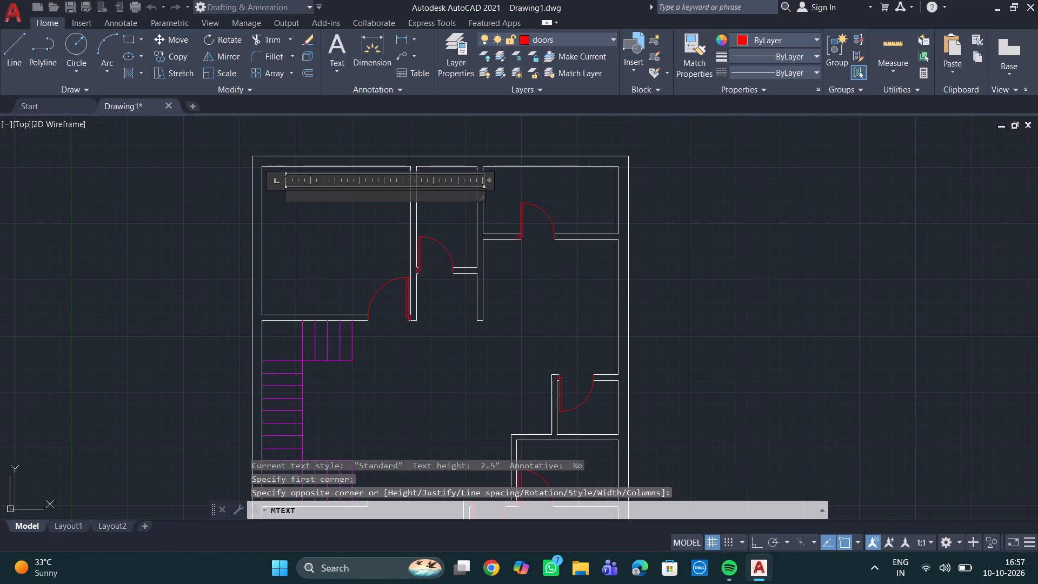
{"action": "type", "text": "bed"}
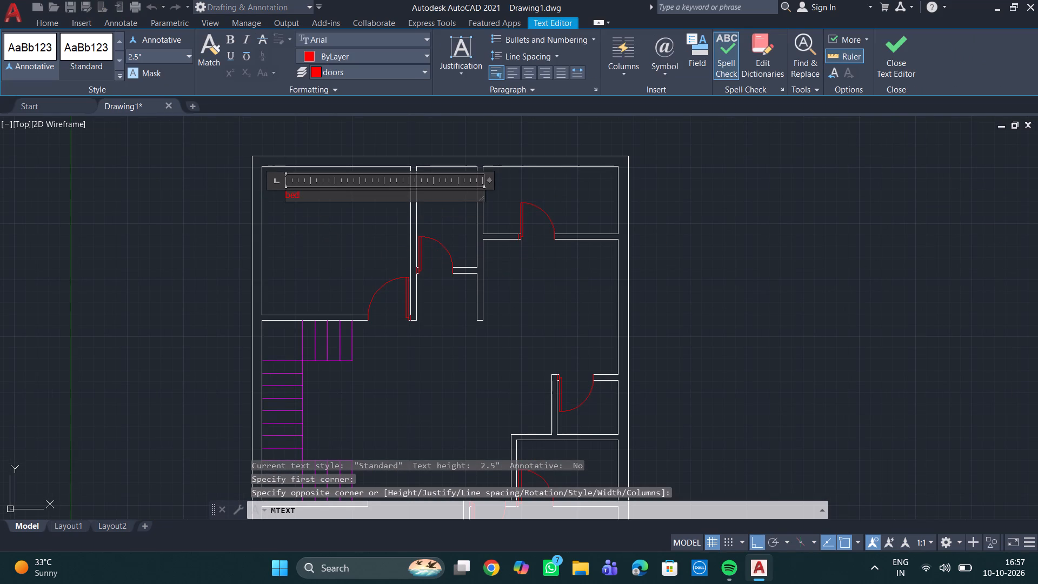
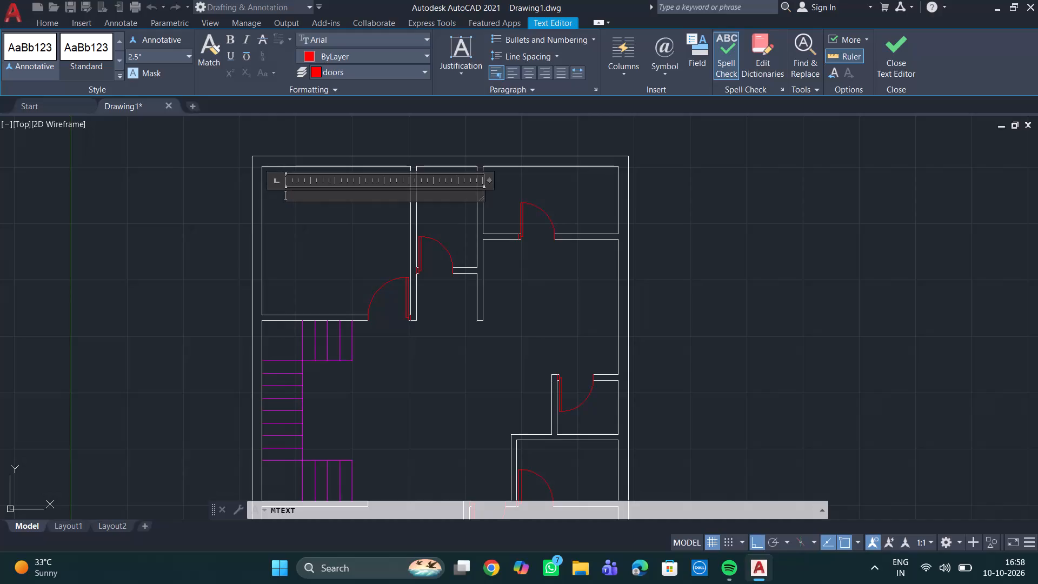
Enter the upper-left room's label as BEDROOM with 11'X11' on a second line, and finish the text.
{"action": "type", "text": "BEDROOM"}
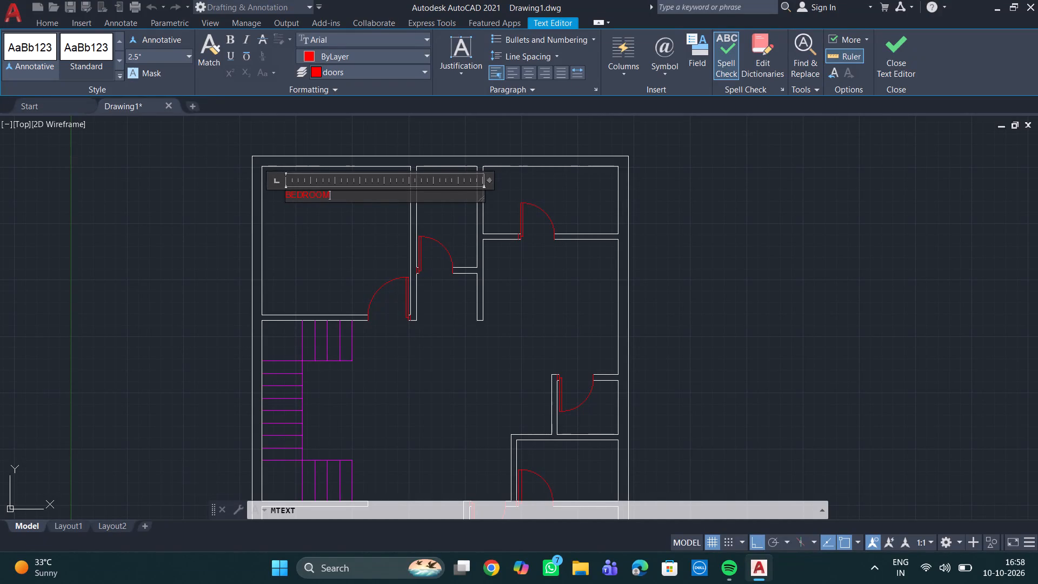
{"action": "key", "text": "Return"}
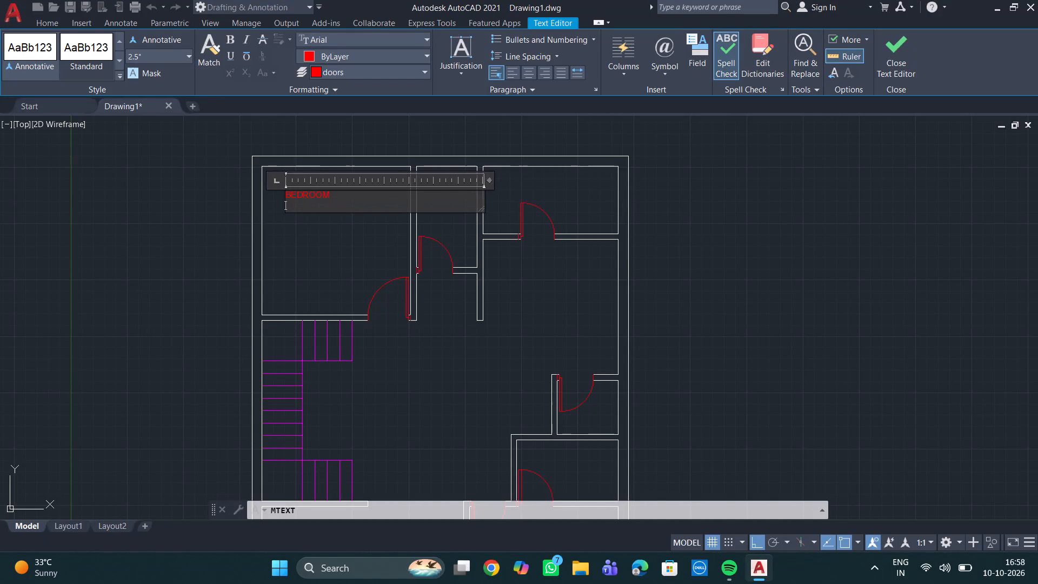
{"action": "type", "text": "11"}
{"action": "type", "text": "X11"}
{"action": "key", "text": "BackSpace"}
{"action": "key", "text": "BackSpace"}
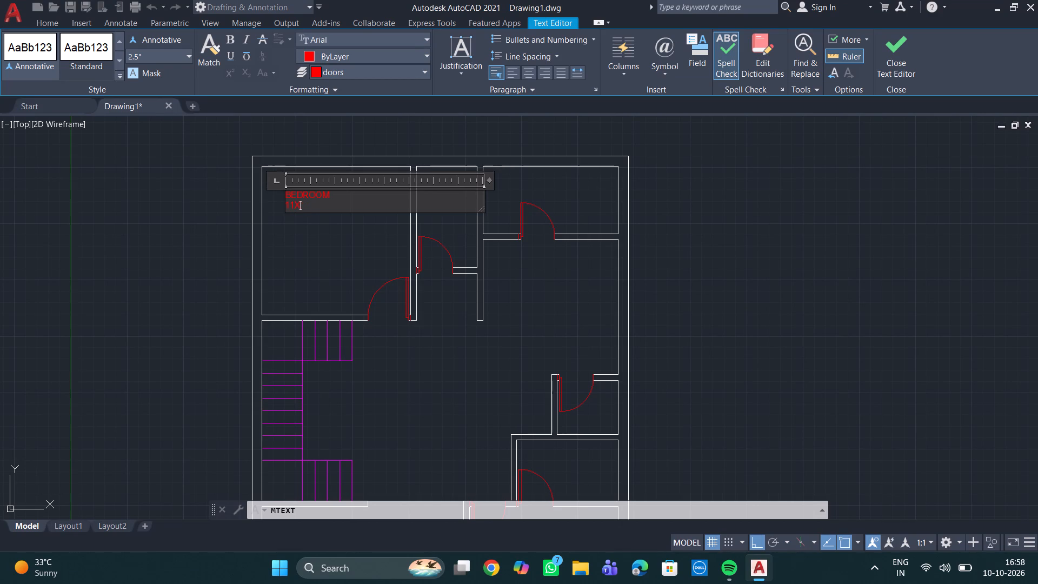
{"action": "key", "text": "BackSpace"}
{"action": "key", "text": "semicolon"}
{"action": "type", "text": "X11'"}
{"action": "key", "text": "BackSpace"}
{"action": "key", "text": "BackSpace"}
{"action": "key", "text": "BackSpace"}
{"action": "key", "text": "BackSpace"}
{"action": "key", "text": "BackSpace"}
{"action": "key", "text": "apostrophe"}
{"action": "key", "text": "x"}
{"action": "type", "text": "11'"}
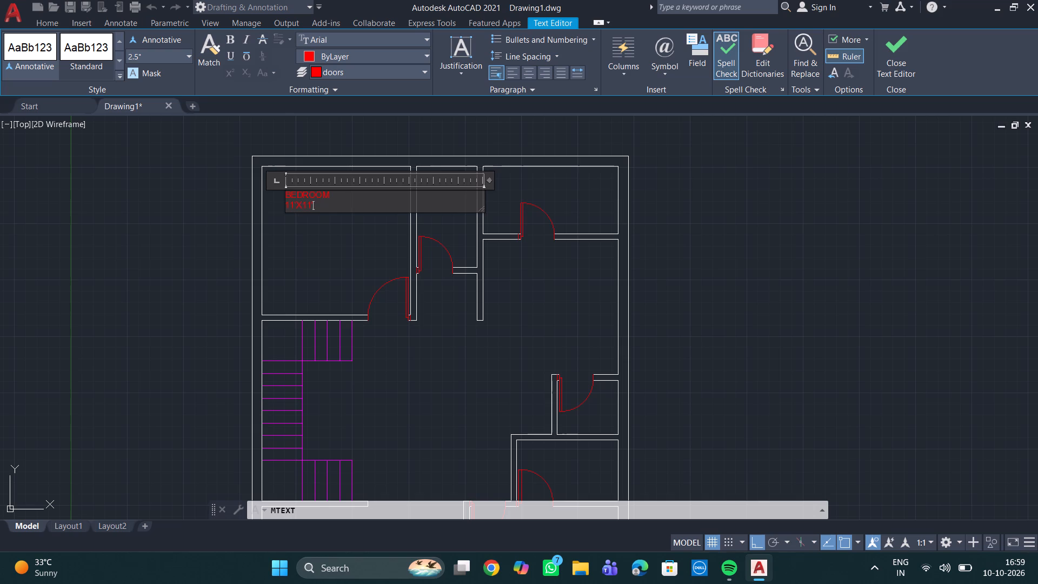
{"action": "left_click", "coordinate": [362, 247]}
Centre-align both lines of the BEDROOM 11'X11' label within its text box.
{"action": "scroll", "coordinate": [315, 198], "scroll_direction": "up", "scroll_amount": 3}
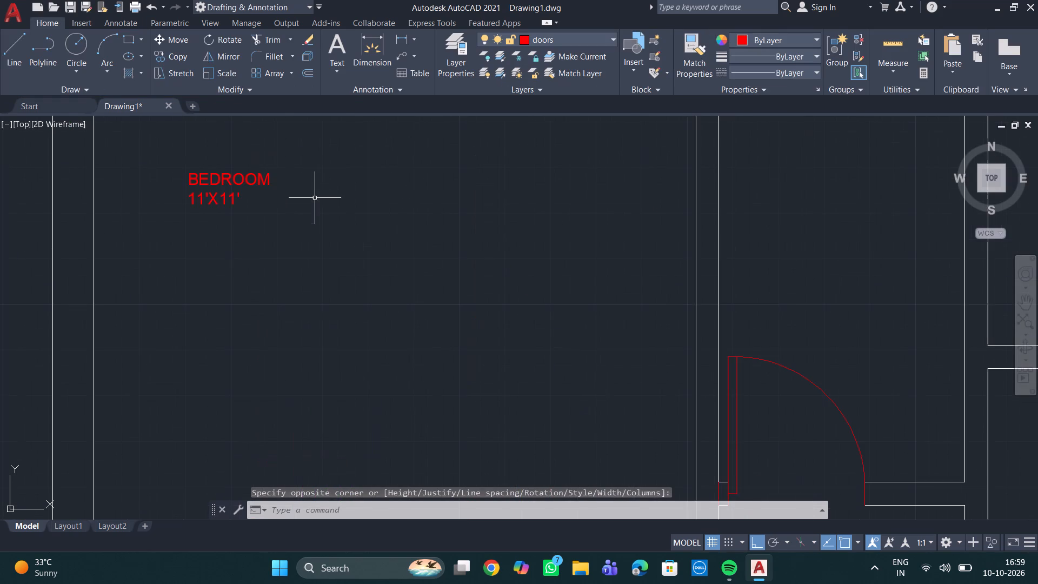
{"action": "right_click", "coordinate": [217, 183]}
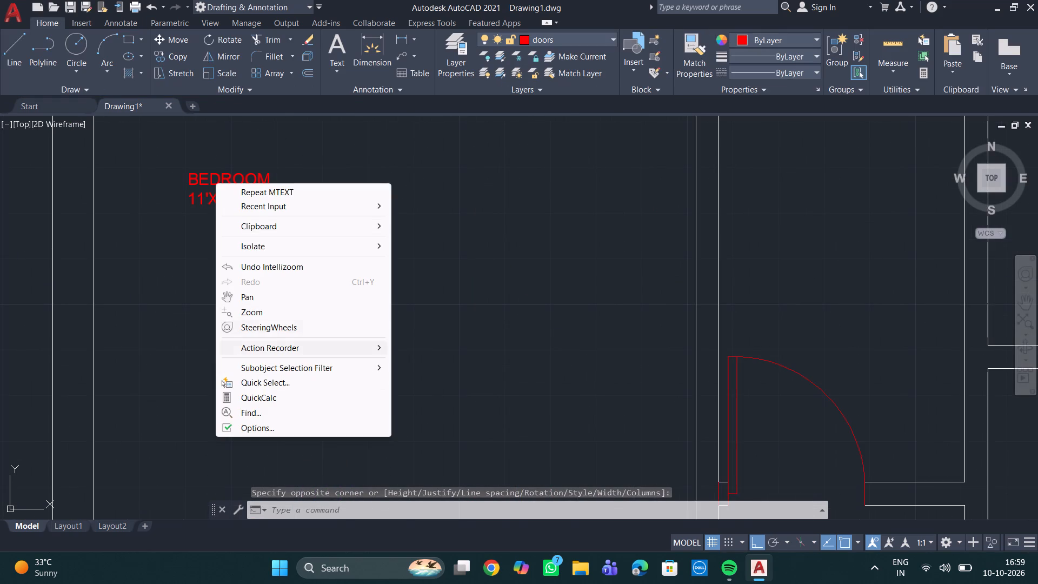
{"action": "left_click", "coordinate": [203, 221]}
{"action": "left_click", "coordinate": [227, 187]}
{"action": "double_click", "coordinate": [224, 177]}
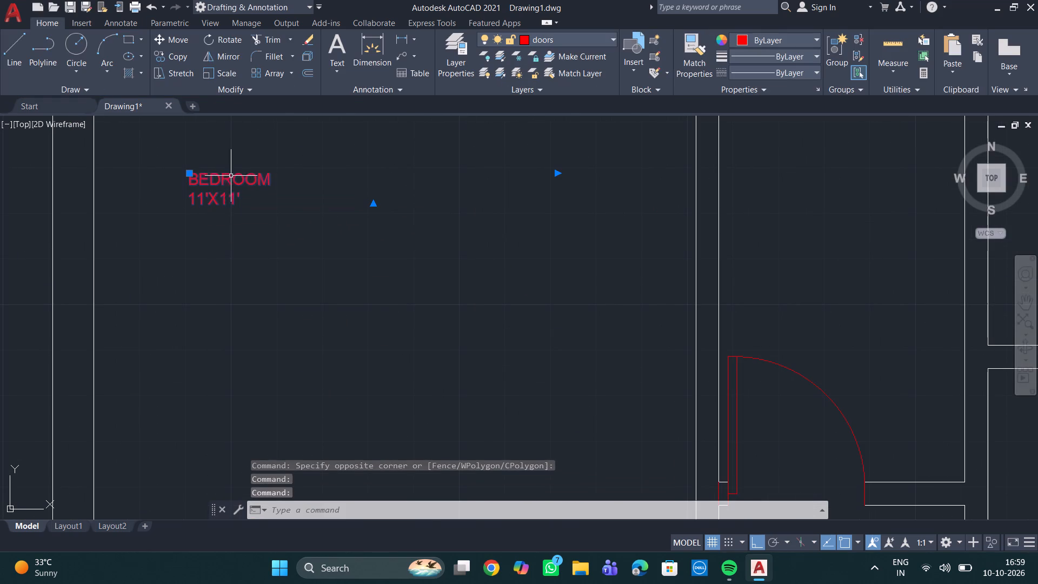
{"action": "triple_click", "coordinate": [231, 174]}
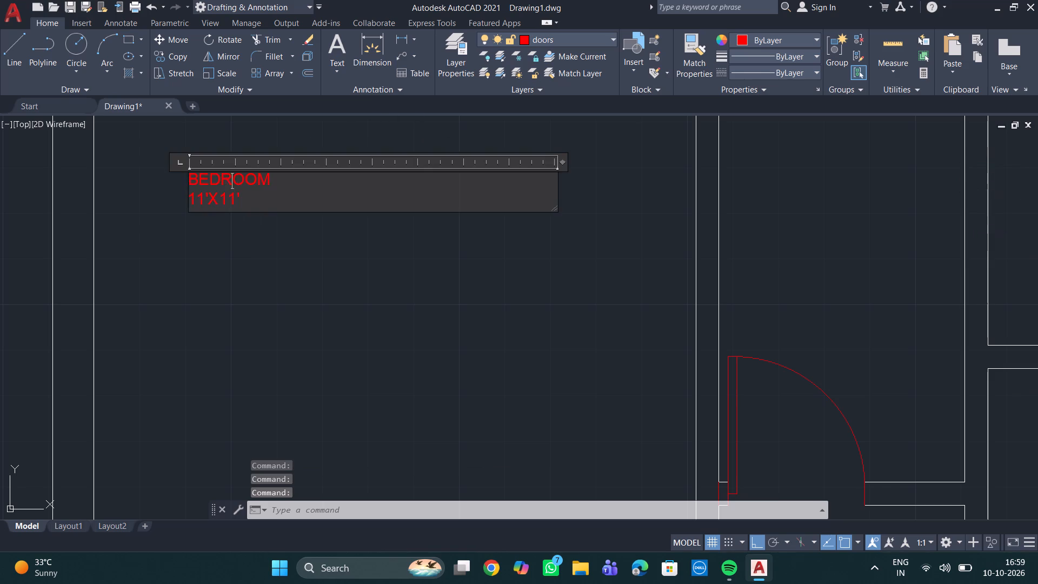
{"action": "left_click", "coordinate": [527, 72]}
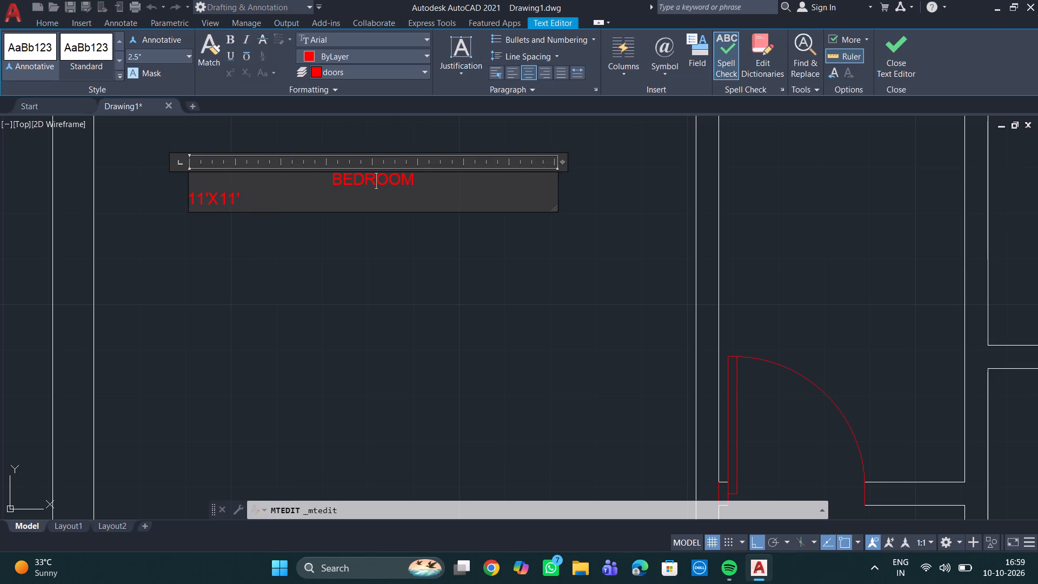
{"action": "left_click", "coordinate": [232, 198]}
{"action": "left_click", "coordinate": [526, 71]}
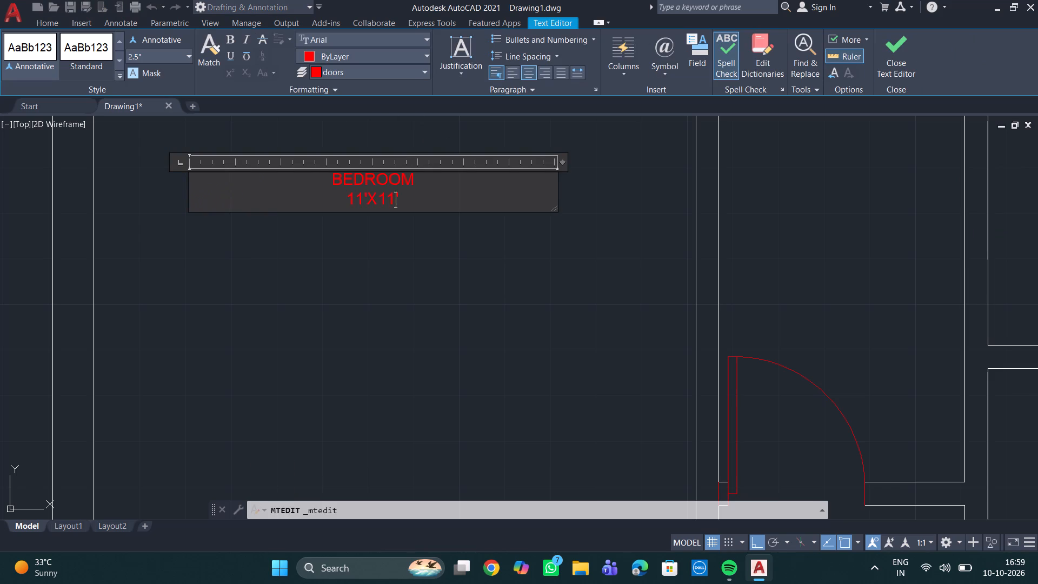
{"action": "left_click", "coordinate": [389, 137]}
Change the bedroom label's colour to Green in its object properties.
{"action": "left_click", "coordinate": [396, 176]}
{"action": "right_click", "coordinate": [369, 183]}
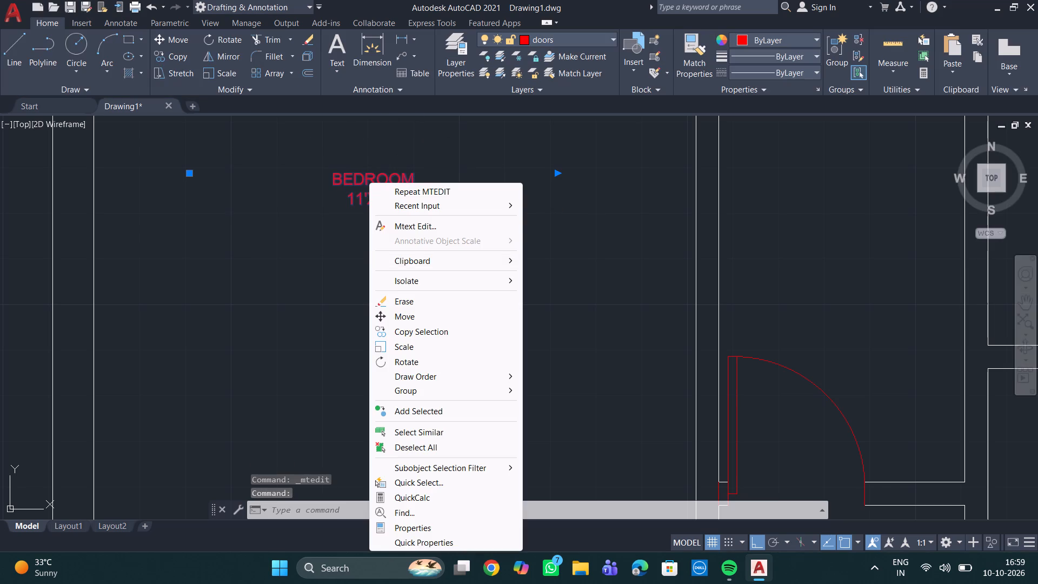
{"action": "left_click", "coordinate": [422, 526]}
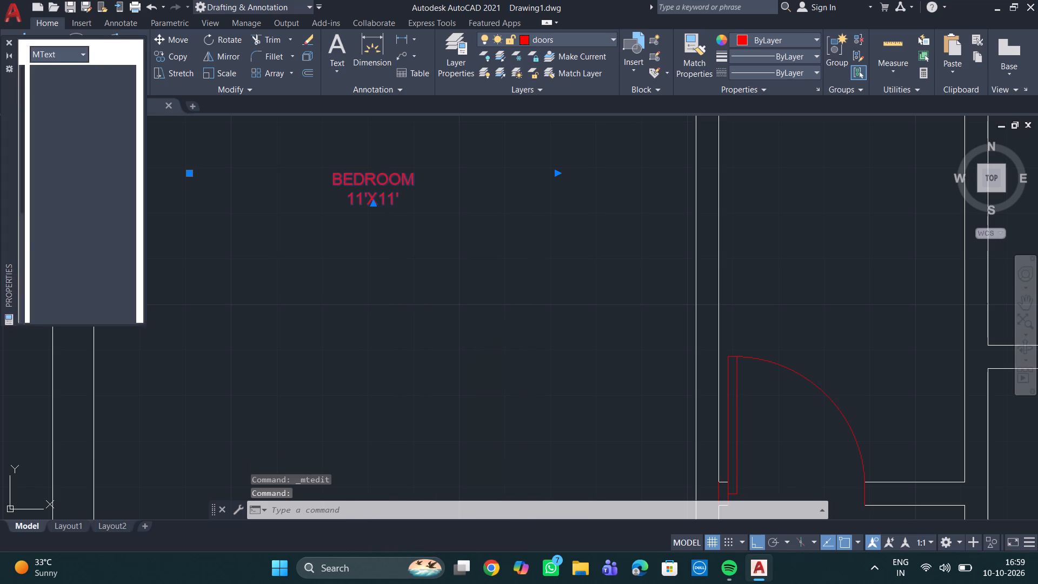
{"action": "left_click", "coordinate": [110, 85]}
{"action": "left_click", "coordinate": [109, 88]}
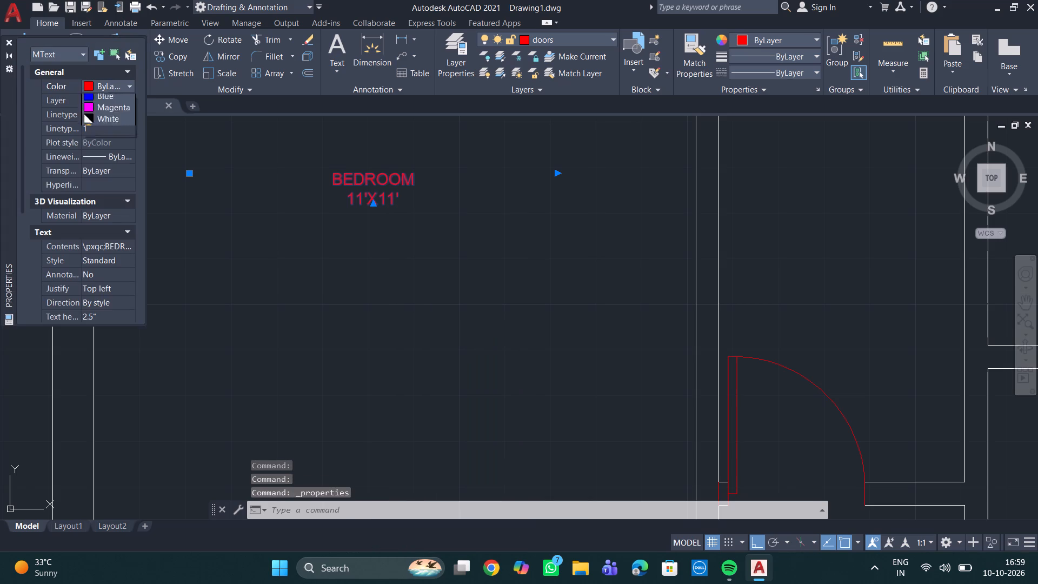
{"action": "left_click", "coordinate": [121, 142]}
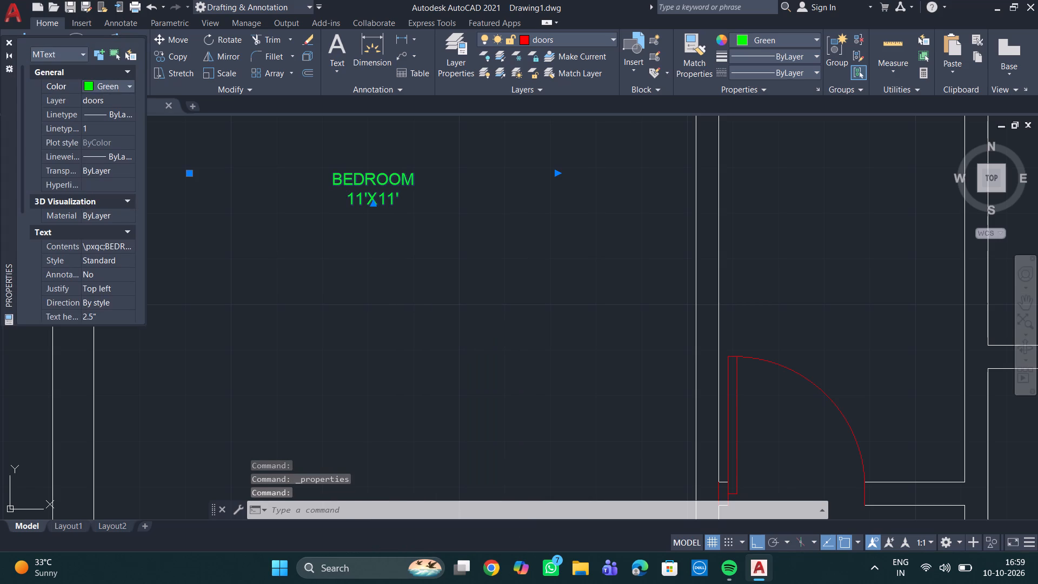
Set the bedroom label's text height to 8" and close its properties.
{"action": "double_click", "coordinate": [103, 310]}
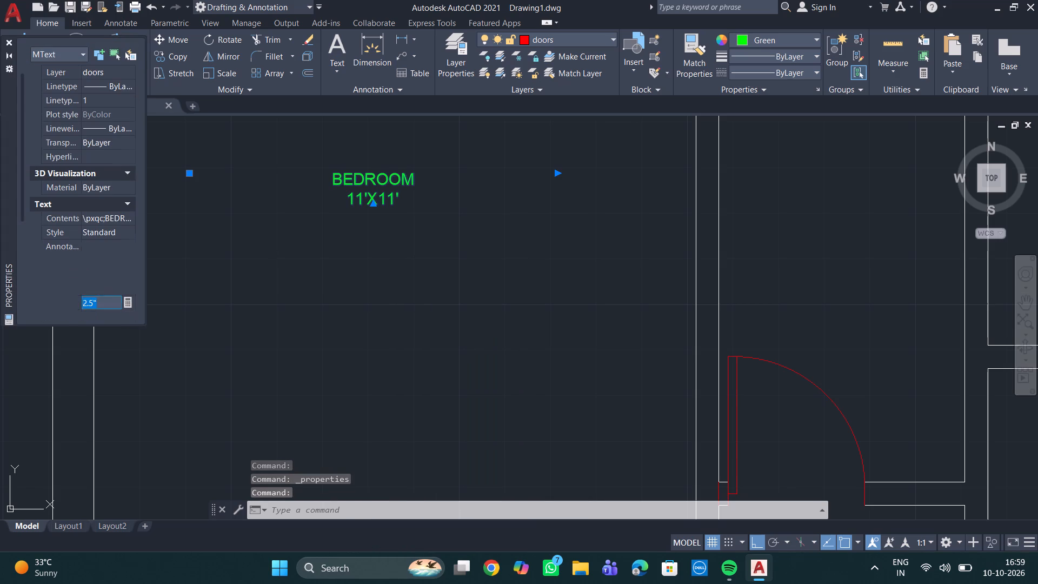
{"action": "left_click", "coordinate": [105, 289]}
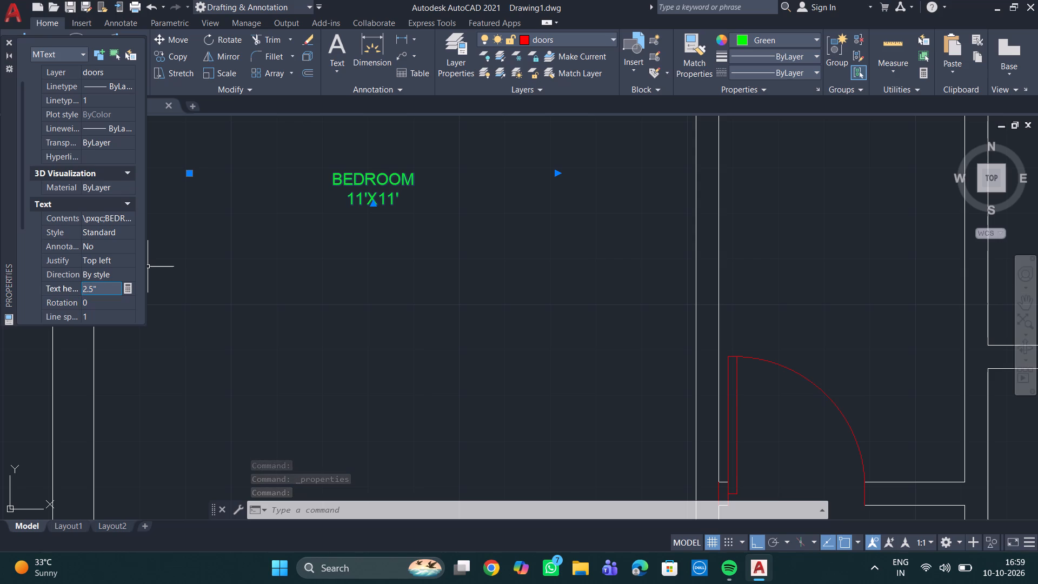
{"action": "key", "text": "BackSpace"}
{"action": "key", "text": "BackSpace"}
{"action": "key", "text": "BackSpace"}
{"action": "key", "text": "BackSpace"}
{"action": "key", "text": "BackSpace"}
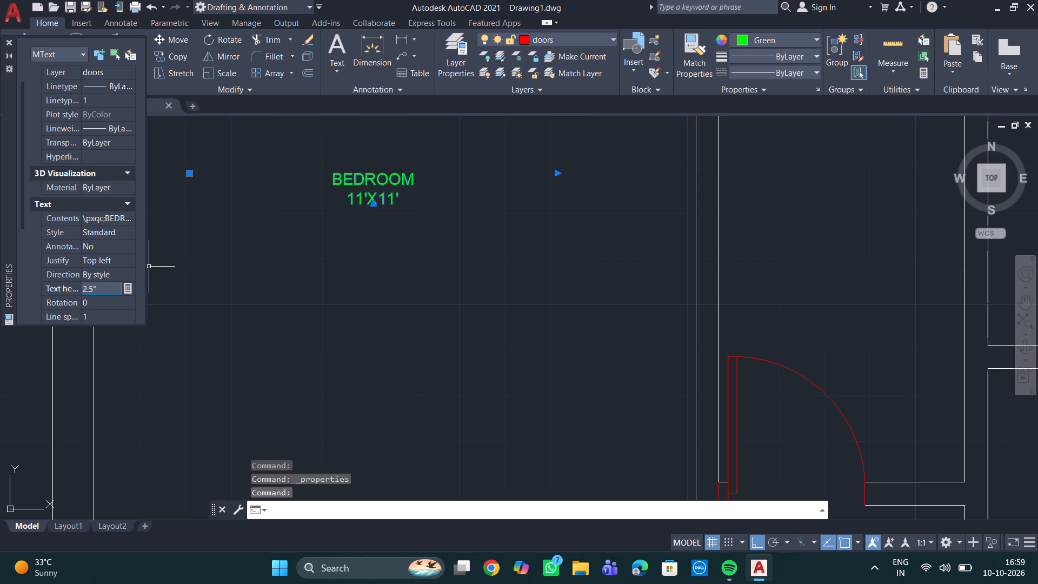
{"action": "left_click", "coordinate": [98, 288]}
{"action": "key", "text": "BackSpace"}
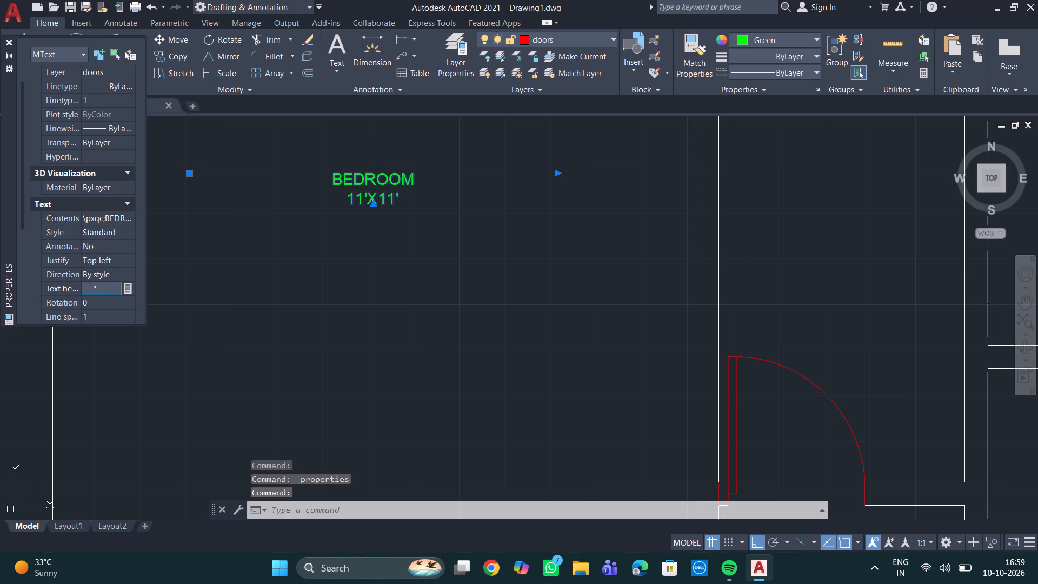
{"action": "key", "text": "BackSpace"}
{"action": "key", "text": "BackSpace"}
{"action": "key", "text": "BackSpace"}
{"action": "key", "text": "BackSpace"}
{"action": "type", "text": "8\""}
{"action": "key", "text": "Return"}
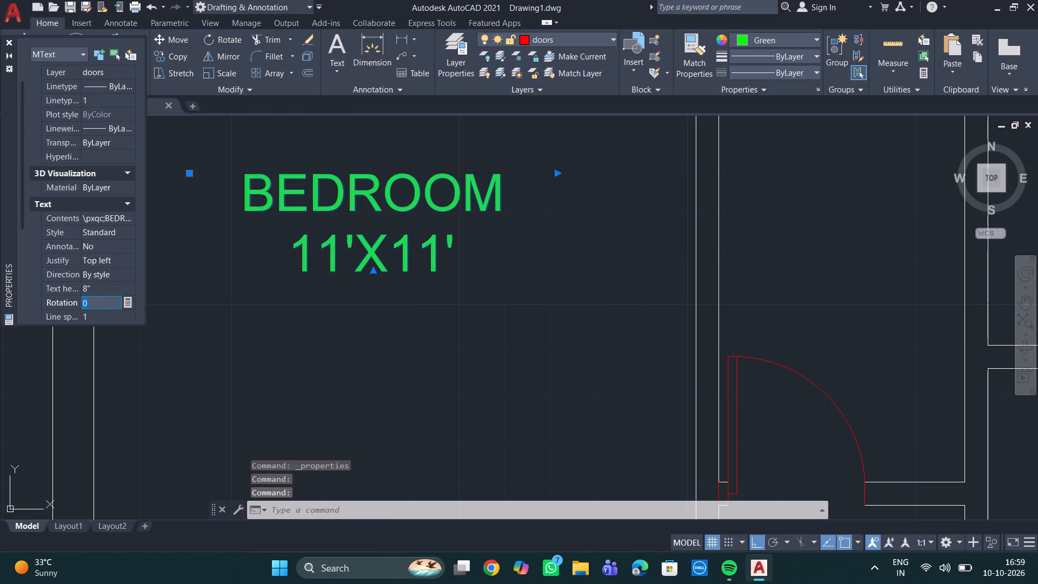
{"action": "left_click", "coordinate": [5, 43]}
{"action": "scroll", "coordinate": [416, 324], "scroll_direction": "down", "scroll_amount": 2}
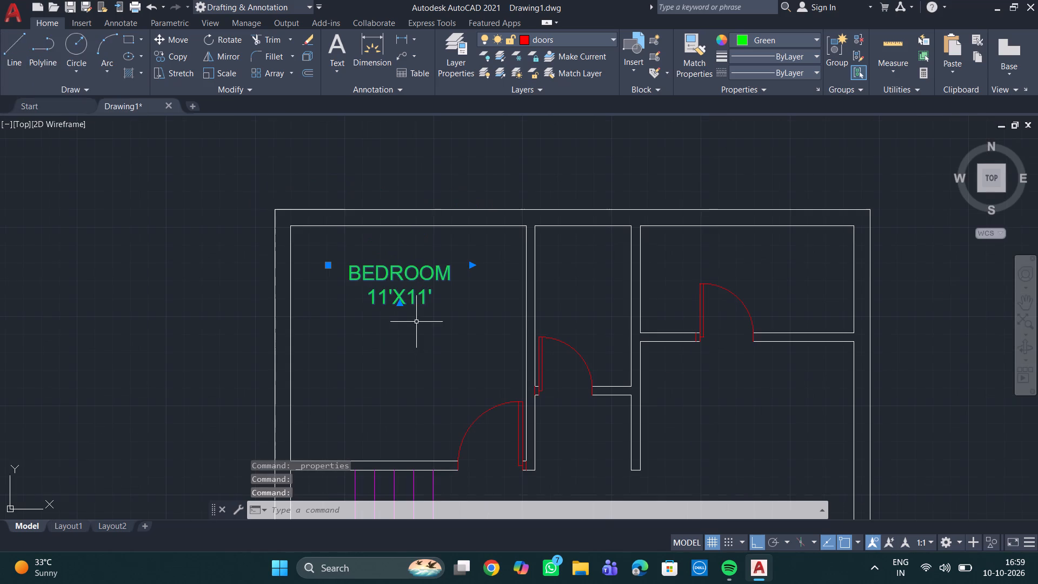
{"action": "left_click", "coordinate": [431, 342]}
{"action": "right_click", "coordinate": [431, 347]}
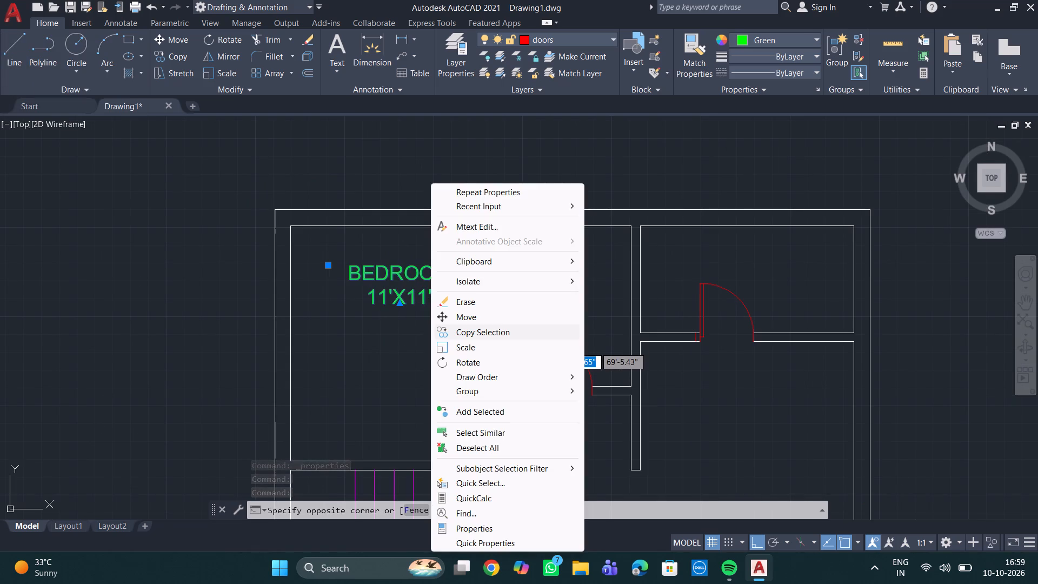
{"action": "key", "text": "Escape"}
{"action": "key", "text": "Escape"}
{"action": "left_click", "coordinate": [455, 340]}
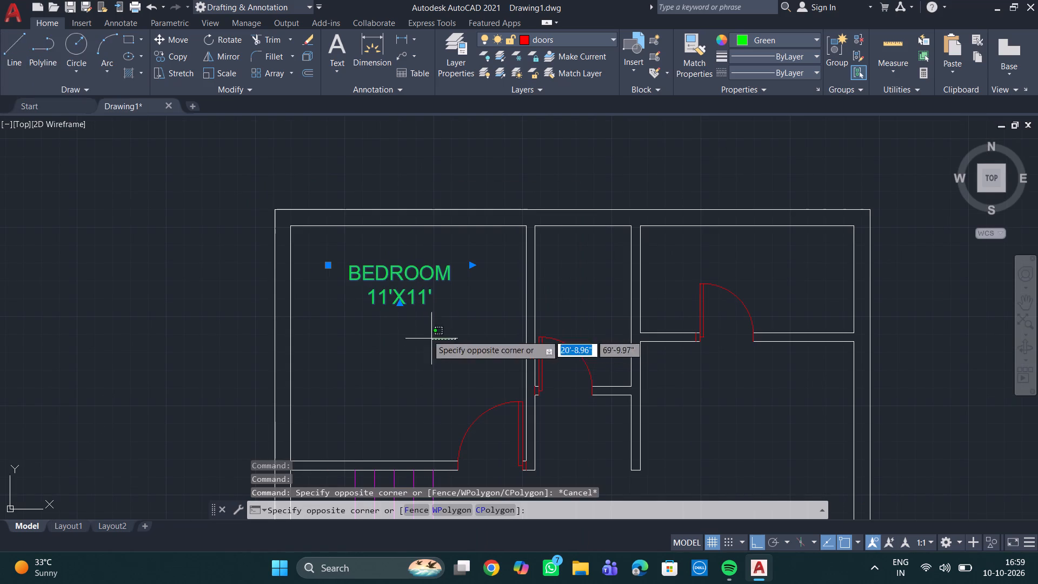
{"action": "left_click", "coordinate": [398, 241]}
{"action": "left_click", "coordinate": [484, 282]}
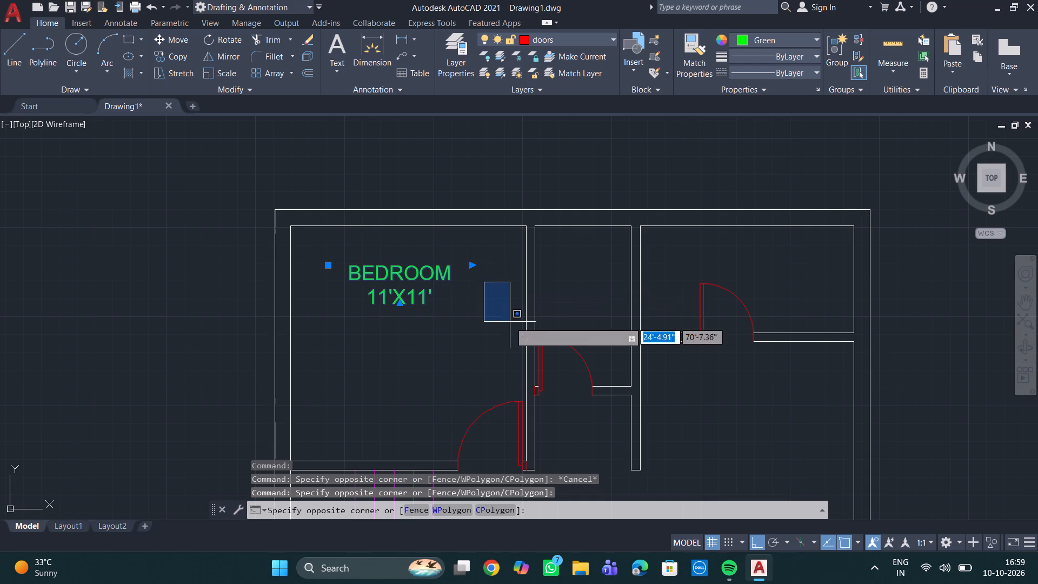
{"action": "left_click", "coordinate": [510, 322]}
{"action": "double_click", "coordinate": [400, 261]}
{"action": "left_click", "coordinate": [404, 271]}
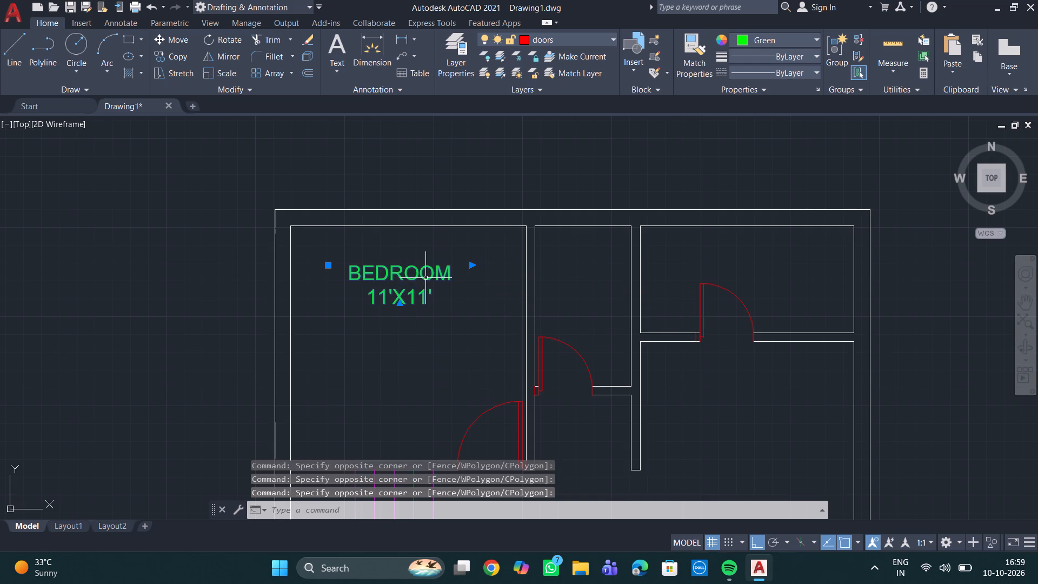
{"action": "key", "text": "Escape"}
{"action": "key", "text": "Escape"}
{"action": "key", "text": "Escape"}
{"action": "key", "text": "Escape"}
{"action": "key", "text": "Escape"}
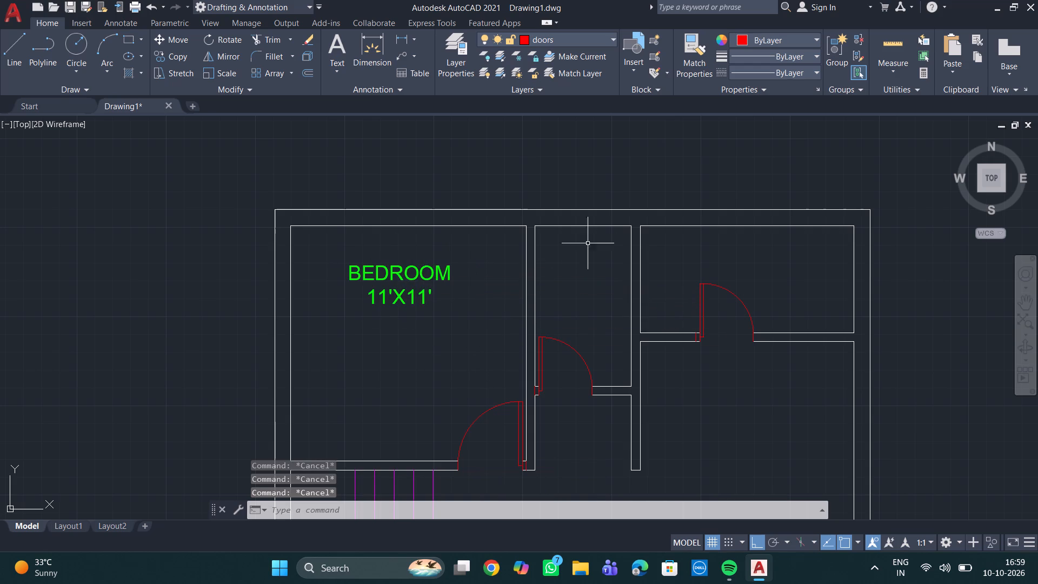
Examine the floor plan and the bedroom label's size and placement relative to the rooms.
{"action": "scroll", "coordinate": [583, 270], "scroll_direction": "down", "scroll_amount": 3}
{"action": "middle_click_drag", "start_coordinate": [591, 289], "coordinate": [546, 274]}
{"action": "scroll", "coordinate": [518, 317], "scroll_direction": "up", "scroll_amount": 1}
{"action": "scroll", "coordinate": [468, 269], "scroll_direction": "up", "scroll_amount": 1}
{"action": "middle_click_drag", "start_coordinate": [484, 263], "coordinate": [480, 218]}
{"action": "scroll", "coordinate": [477, 233], "scroll_direction": "down", "scroll_amount": 1}
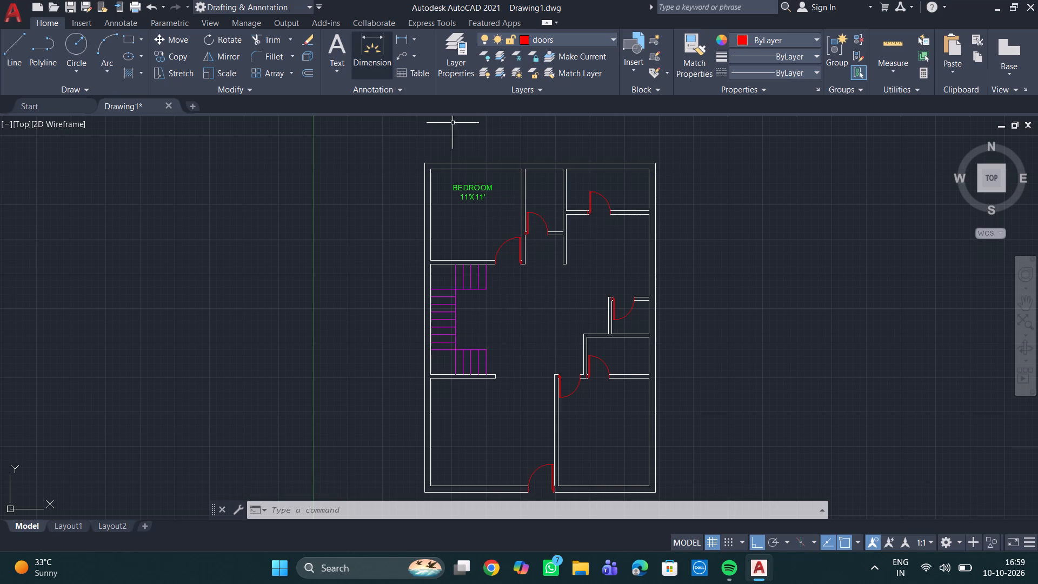
{"action": "scroll", "coordinate": [447, 210], "scroll_direction": "up", "scroll_amount": 2}
{"action": "middle_click_drag", "start_coordinate": [467, 212], "coordinate": [412, 168]}
{"action": "scroll", "coordinate": [411, 168], "scroll_direction": "down", "scroll_amount": 1}
{"action": "middle_click_drag", "start_coordinate": [432, 176], "coordinate": [432, 254]}
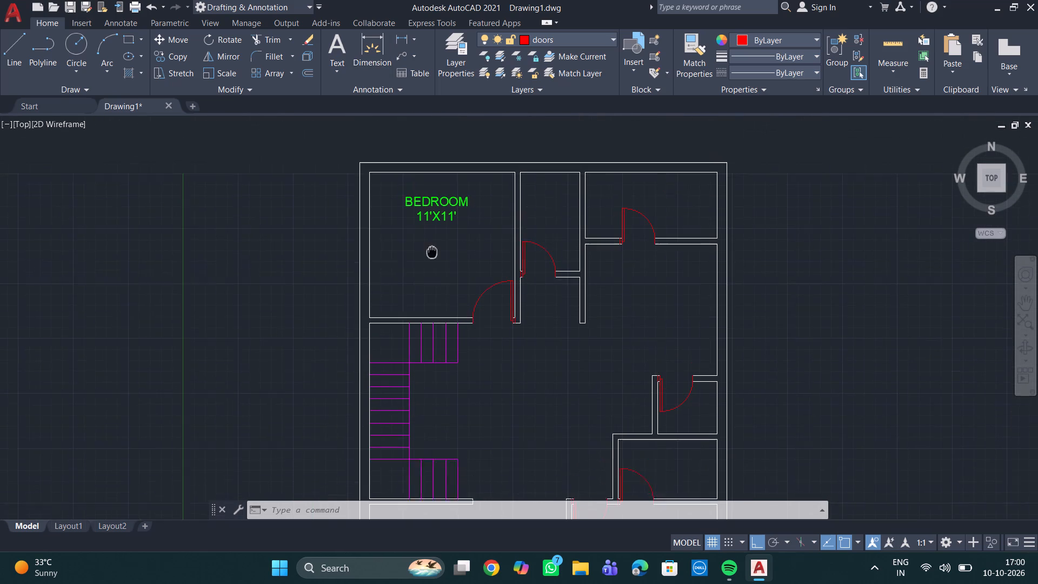
{"action": "middle_click_drag", "start_coordinate": [432, 254], "coordinate": [432, 256]}
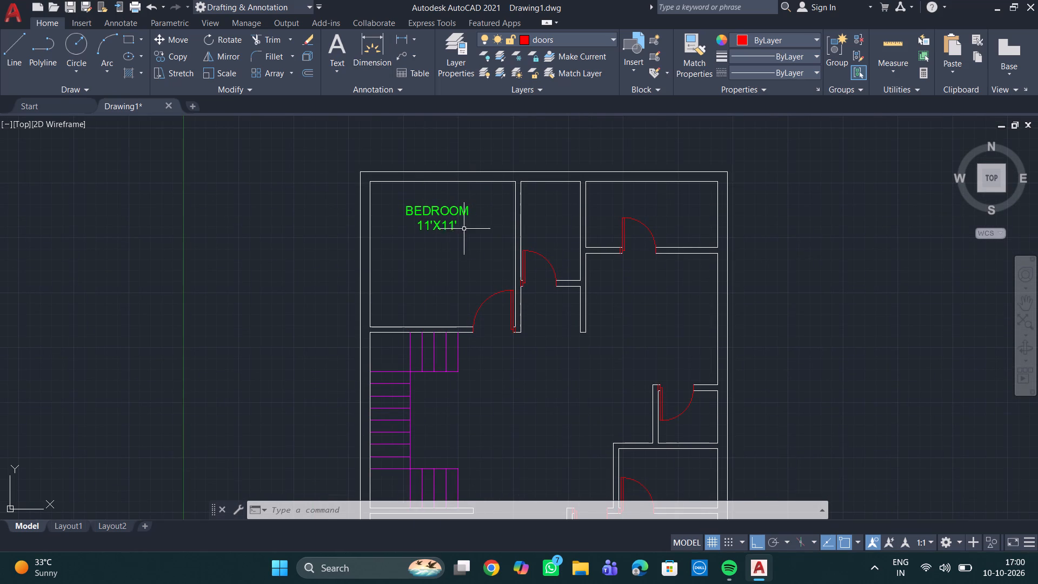
Edit the bedroom label's size line to read 11'0"X11'0".
{"action": "double_click", "coordinate": [442, 214]}
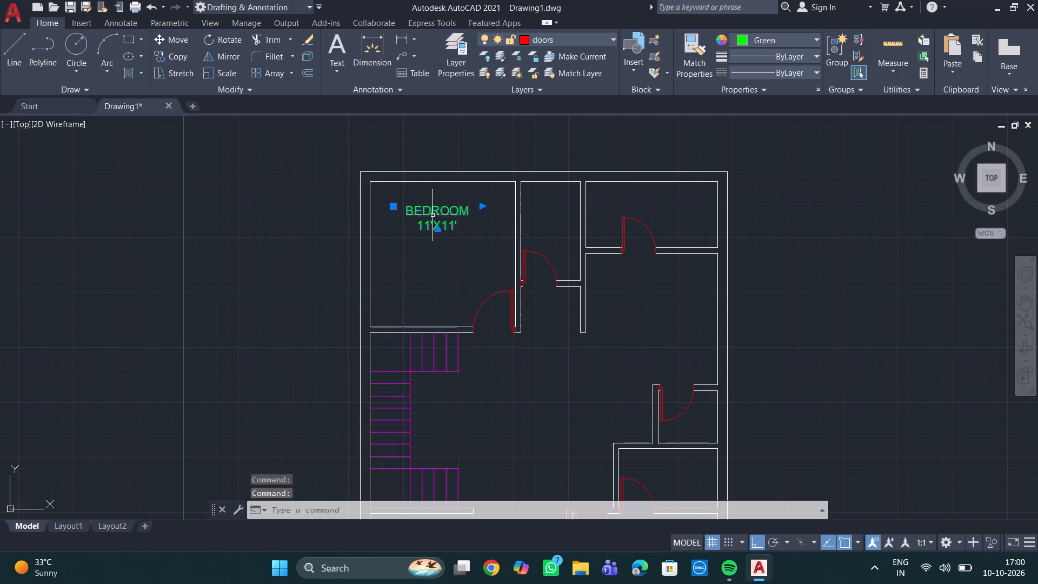
{"action": "double_click", "coordinate": [432, 210]}
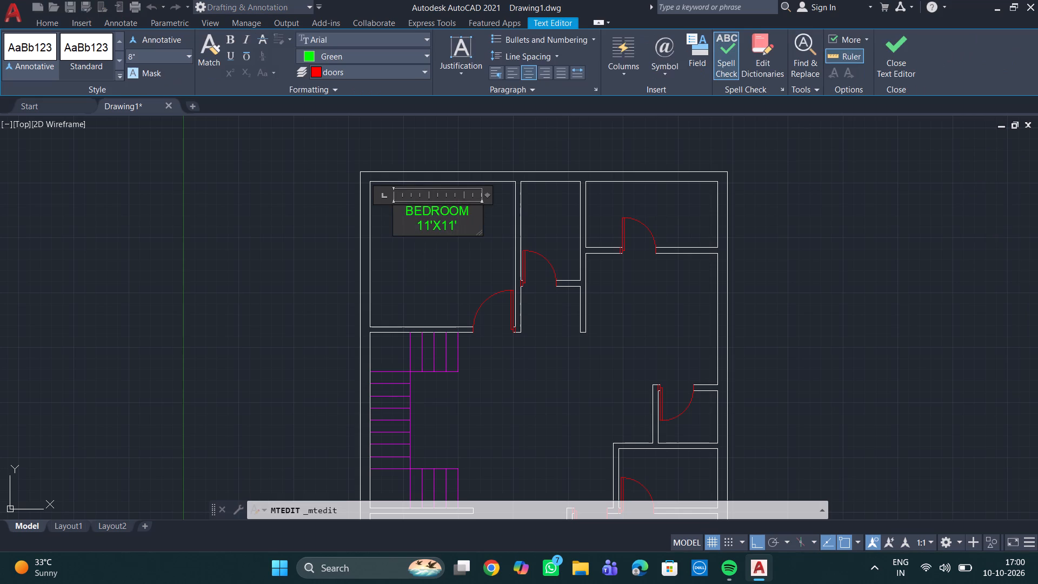
{"action": "left_click", "coordinate": [431, 225]}
{"action": "key", "text": "Right"}
{"action": "key", "text": "0"}
{"action": "key", "text": "shift+quotedbl"}
{"action": "key", "text": "Right"}
{"action": "key", "text": "Right"}
{"action": "key", "text": "Right"}
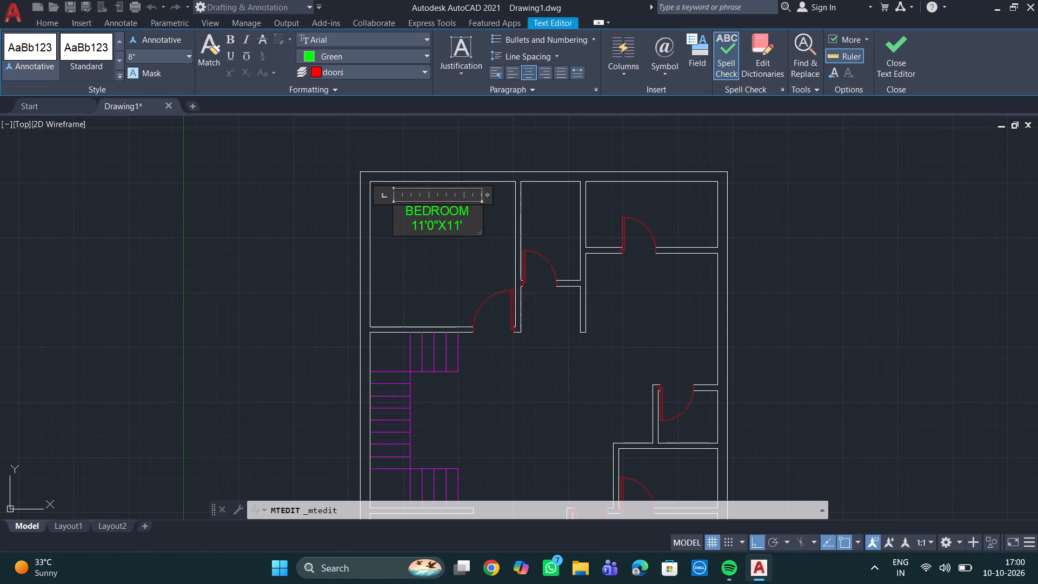
{"action": "key", "text": "Right"}
{"action": "type", "text": "0\""}
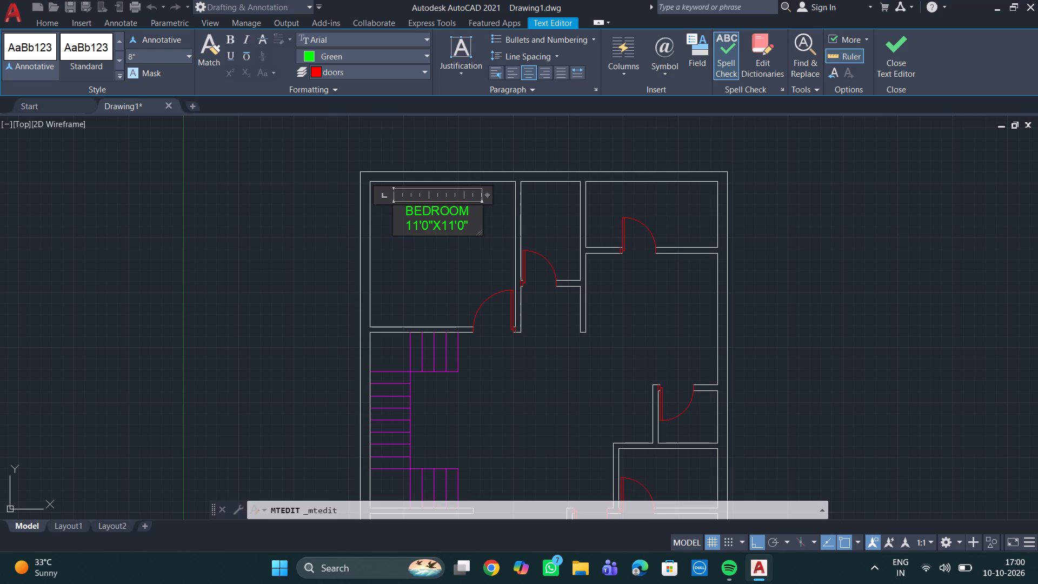
{"action": "left_click", "coordinate": [447, 269]}
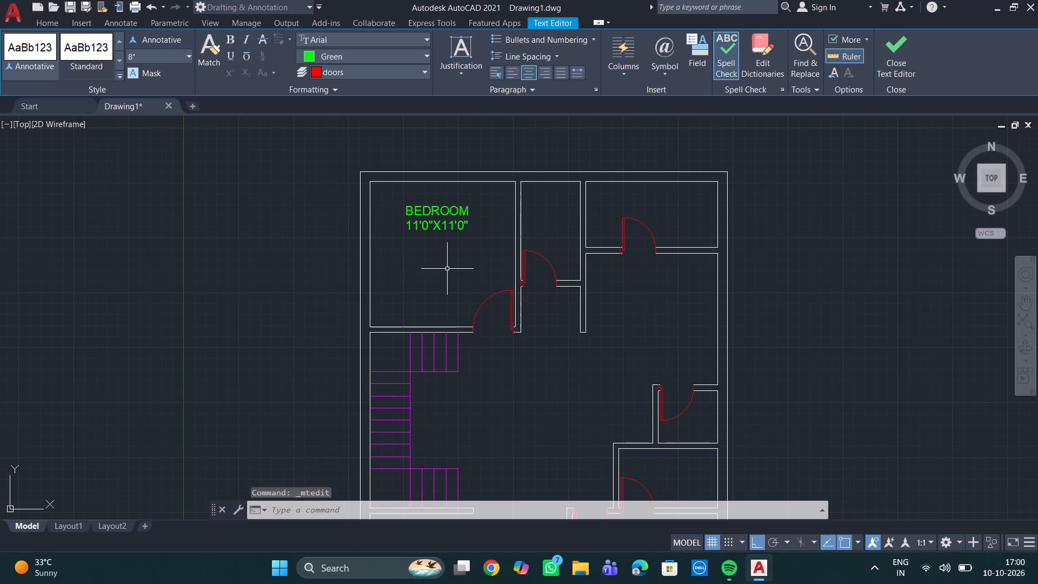
Examine the whole floor plan and its rooms that still need labels.
{"action": "scroll", "coordinate": [465, 277], "scroll_direction": "down", "scroll_amount": 2}
{"action": "middle_click_drag", "start_coordinate": [495, 286], "coordinate": [457, 222]}
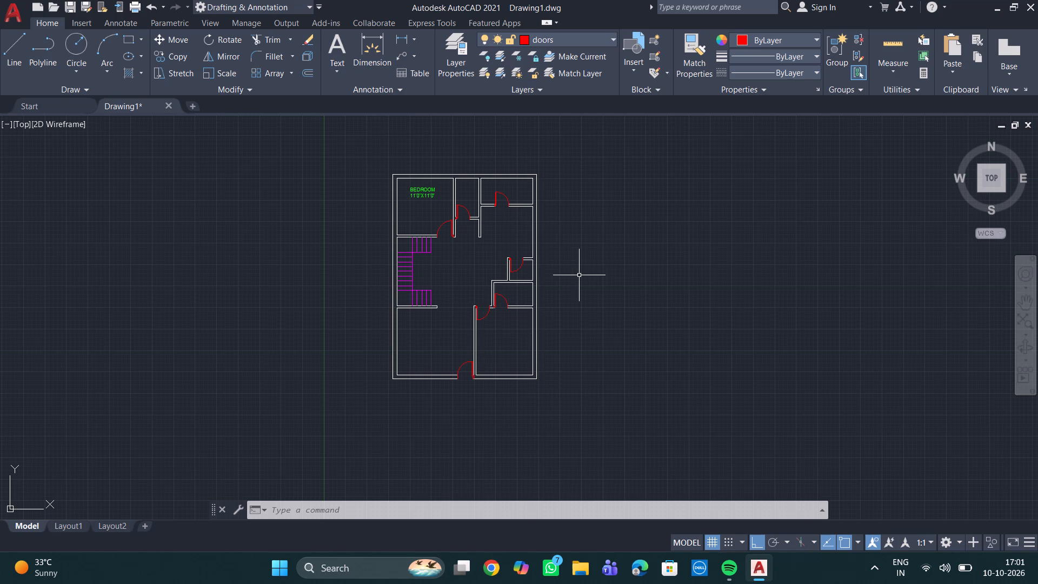
{"action": "scroll", "coordinate": [377, 263], "scroll_direction": "up", "scroll_amount": 2}
{"action": "scroll", "coordinate": [438, 259], "scroll_direction": "down", "scroll_amount": 2}
{"action": "middle_click_drag", "start_coordinate": [448, 258], "coordinate": [475, 236]}
{"action": "scroll", "coordinate": [487, 249], "scroll_direction": "down", "scroll_amount": 1}
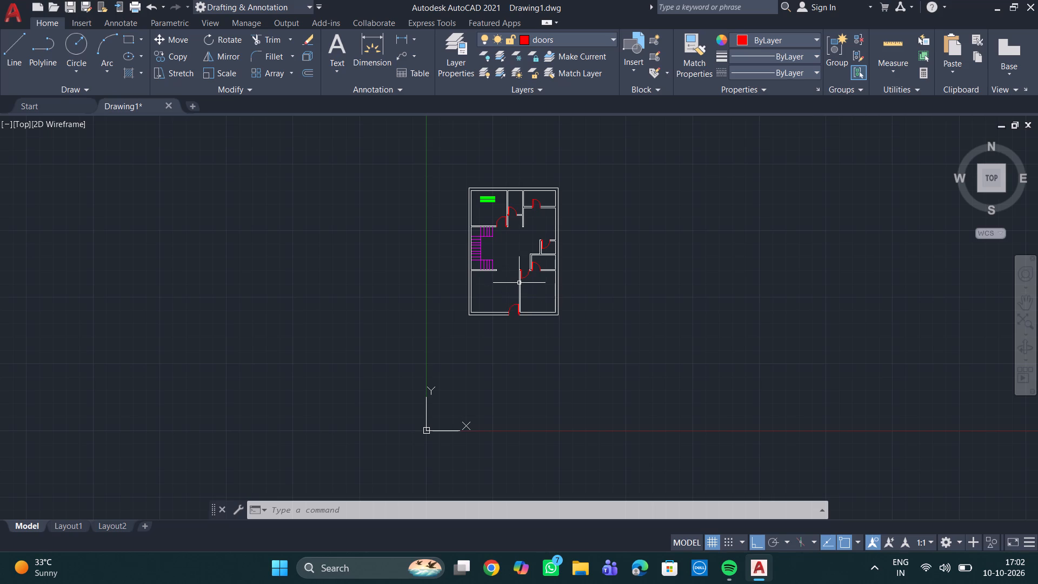
{"action": "scroll", "coordinate": [538, 220], "scroll_direction": "up", "scroll_amount": 3}
{"action": "middle_click_drag", "start_coordinate": [488, 242], "coordinate": [470, 172]}
{"action": "scroll", "coordinate": [484, 190], "scroll_direction": "down", "scroll_amount": 2}
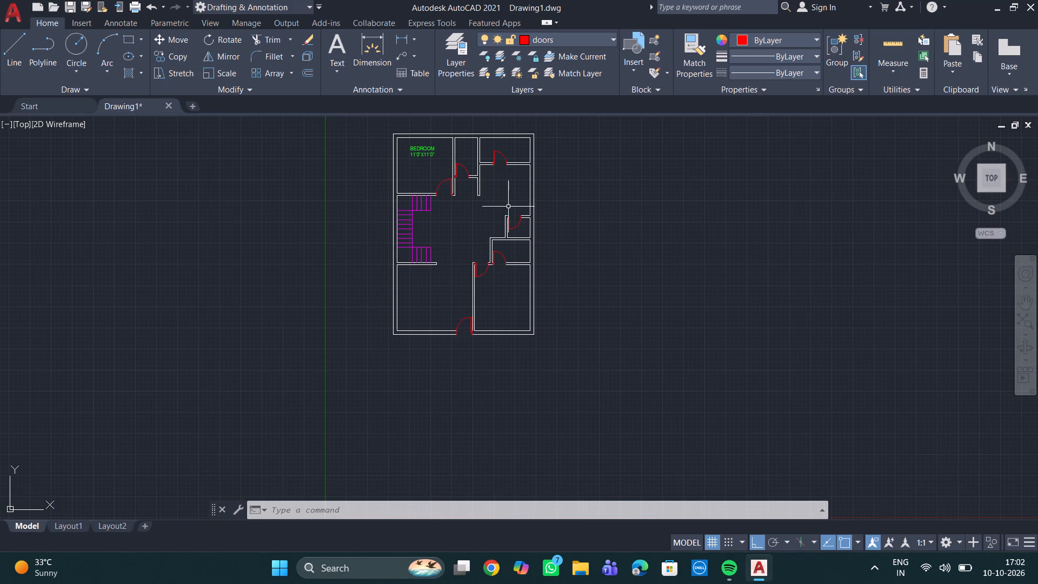
{"action": "middle_click_drag", "start_coordinate": [488, 229], "coordinate": [496, 263]}
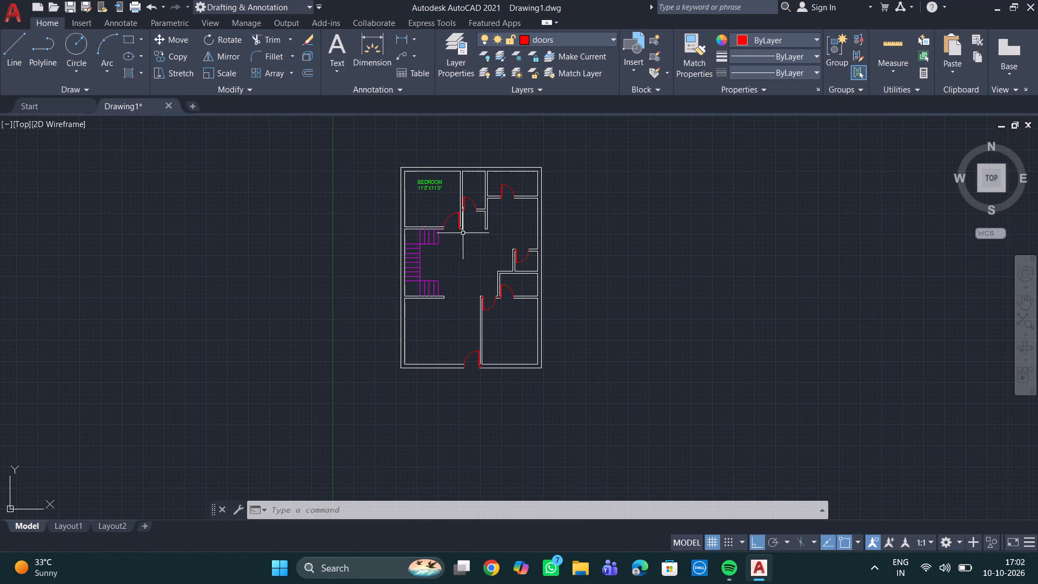
Copy the bedroom label into the narrow upper-middle room, the upper-right room and, with Ortho off, the open area below it.
{"action": "middle_click_drag", "start_coordinate": [513, 220], "coordinate": [482, 295]}
{"action": "scroll", "coordinate": [457, 269], "scroll_direction": "up", "scroll_amount": 2}
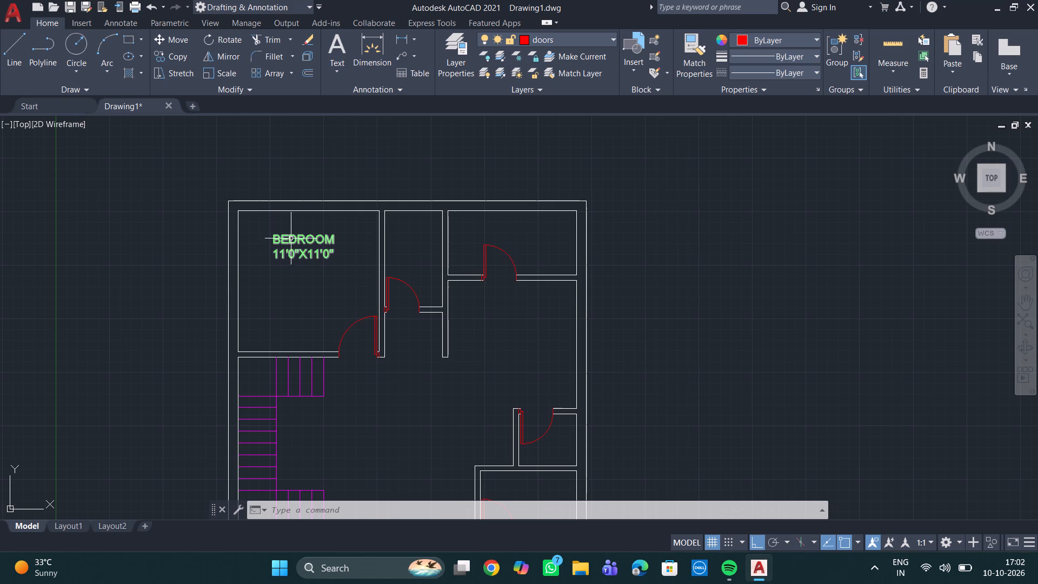
{"action": "left_click", "coordinate": [300, 239]}
{"action": "type", "text": "CO"}
{"action": "key", "text": "Return"}
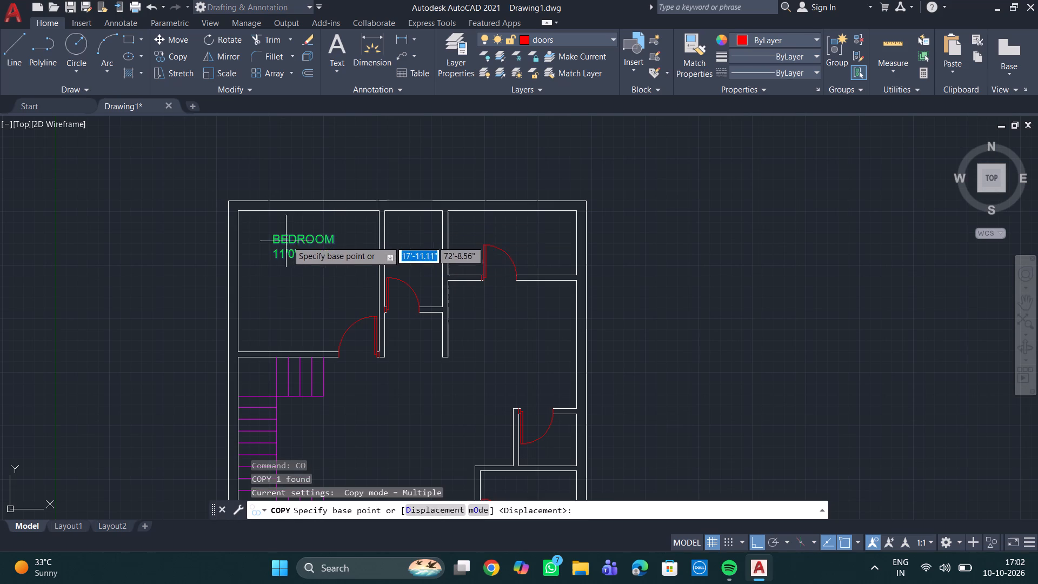
{"action": "left_click_drag", "start_coordinate": [301, 240], "coordinate": [310, 241]}
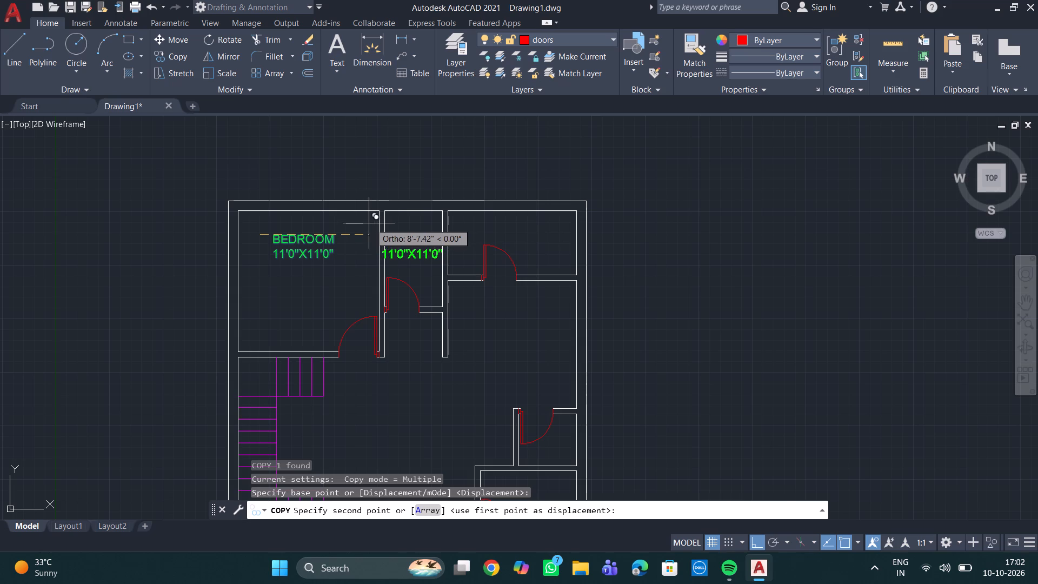
{"action": "left_click", "coordinate": [371, 223]}
{"action": "left_click", "coordinate": [481, 228]}
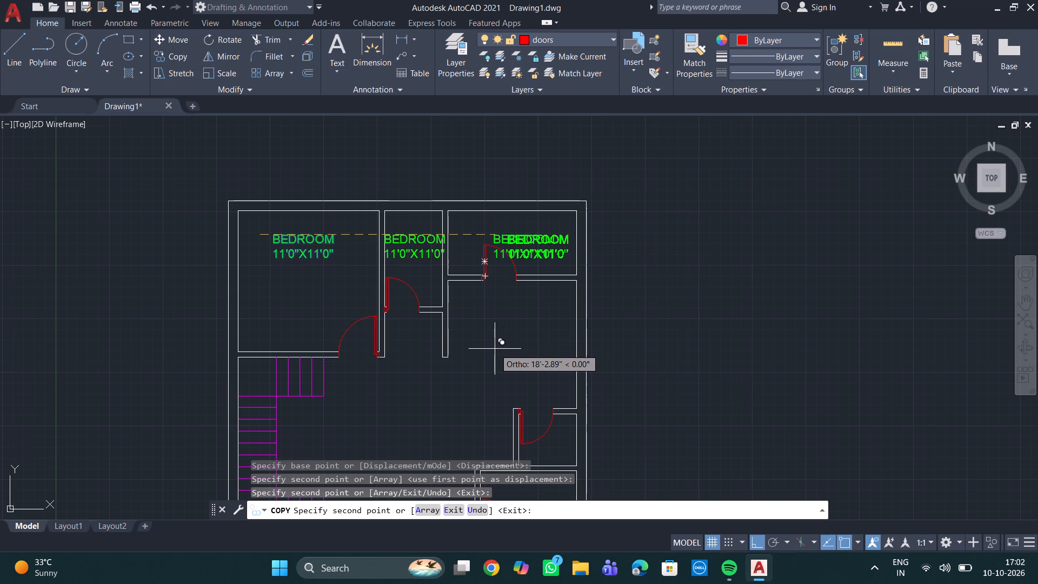
{"action": "key", "text": "F8"}
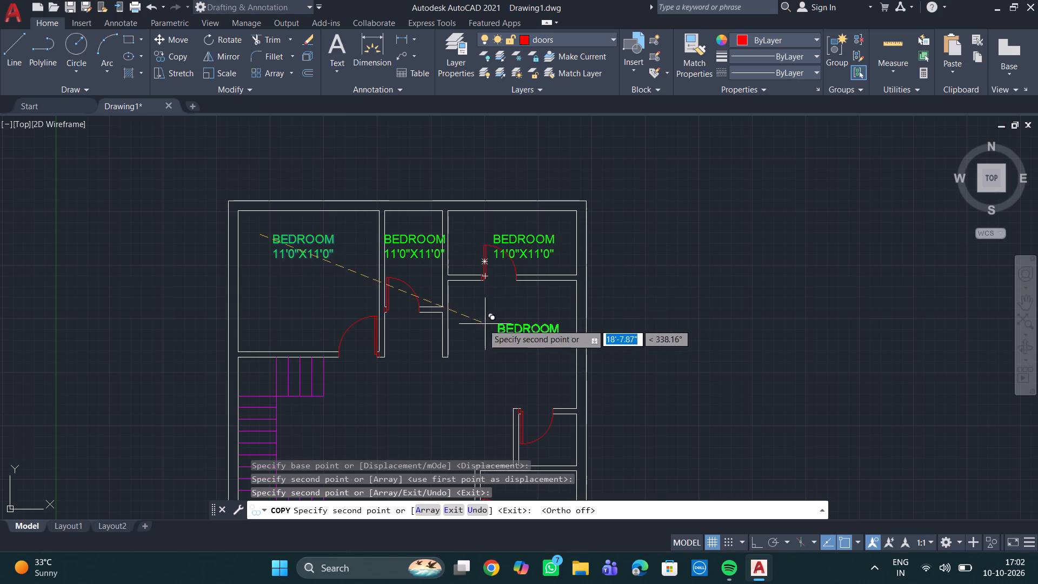
{"action": "left_click", "coordinate": [453, 346]}
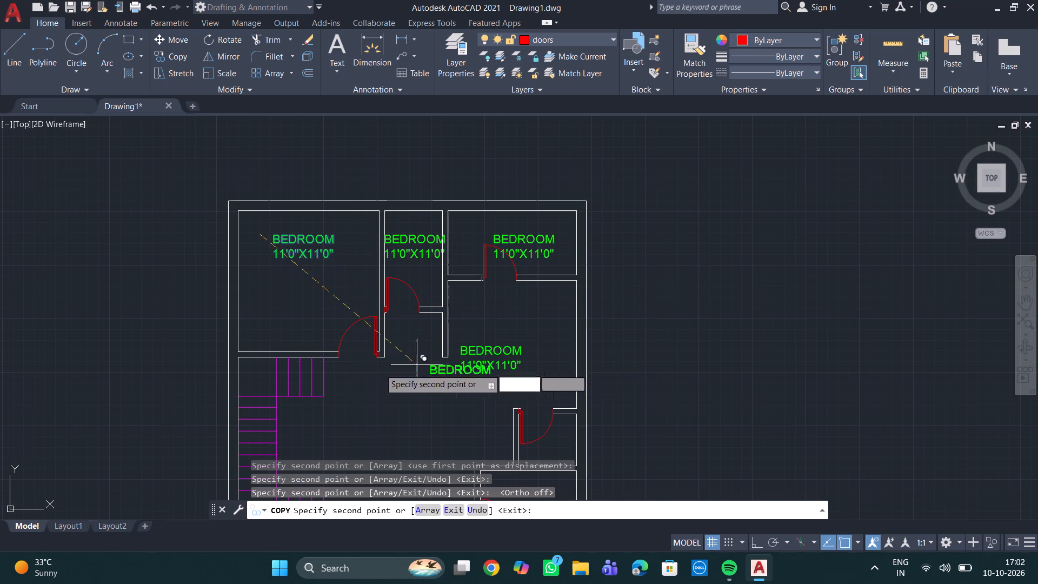
Place more label copies beside the staircase, in the central hall and in the two small rooms along the right wall.
{"action": "scroll", "coordinate": [355, 368], "scroll_direction": "up", "scroll_amount": 1}
{"action": "middle_click_drag", "start_coordinate": [355, 368], "coordinate": [381, 244]}
{"action": "scroll", "coordinate": [415, 339], "scroll_direction": "down", "scroll_amount": 2}
{"action": "middle_click_drag", "start_coordinate": [394, 343], "coordinate": [415, 270]}
{"action": "scroll", "coordinate": [378, 292], "scroll_direction": "up", "scroll_amount": 1}
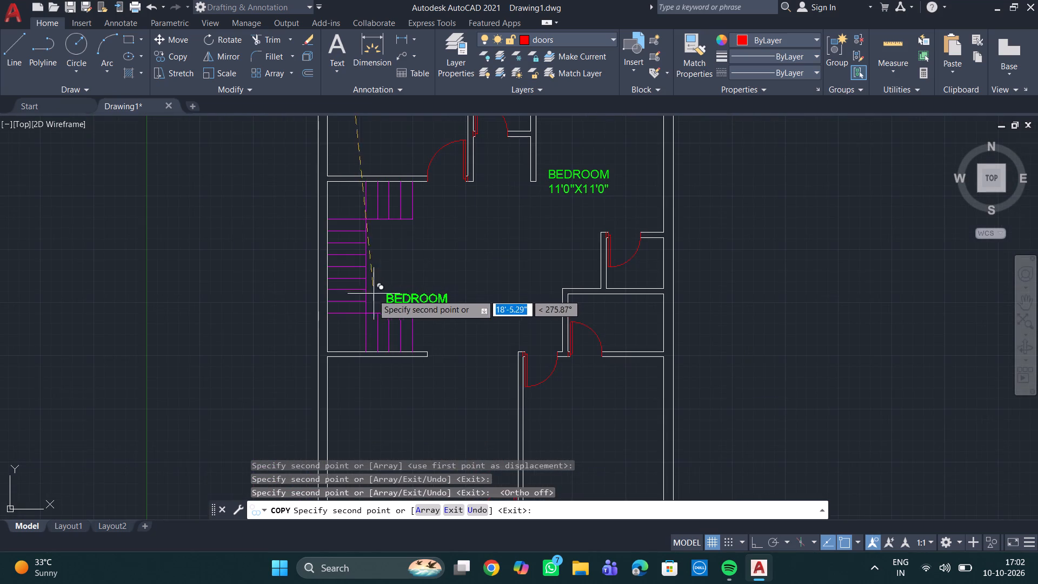
{"action": "double_click", "coordinate": [358, 252]}
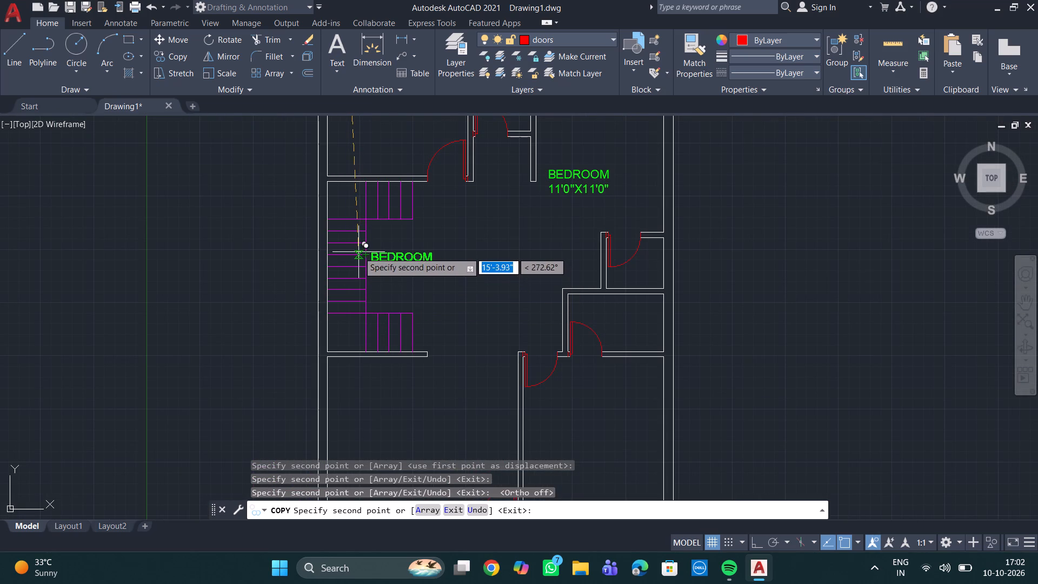
{"action": "left_click", "coordinate": [467, 260]}
{"action": "middle_click_drag", "start_coordinate": [524, 316], "coordinate": [484, 274]}
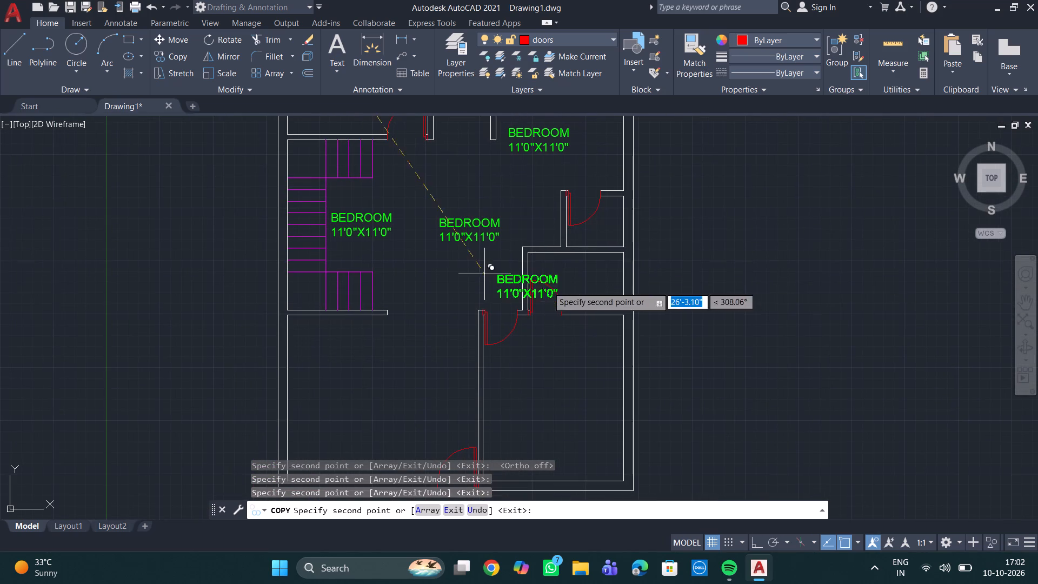
{"action": "left_click", "coordinate": [561, 222]}
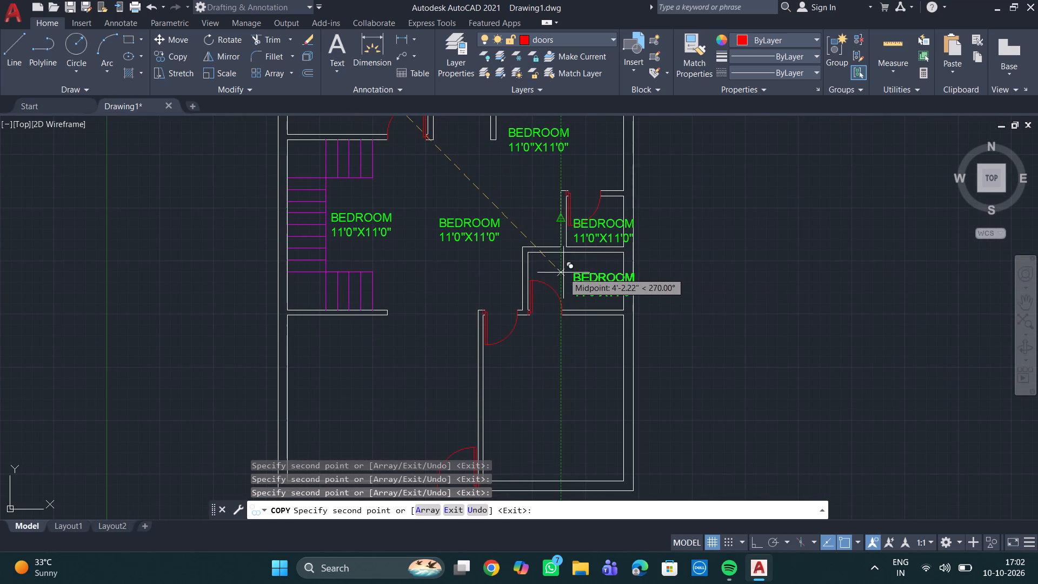
{"action": "left_click", "coordinate": [550, 272]}
Place label copies in the two large rooms at the bottom of the plan, the right one first.
{"action": "middle_click_drag", "start_coordinate": [563, 345], "coordinate": [517, 268]}
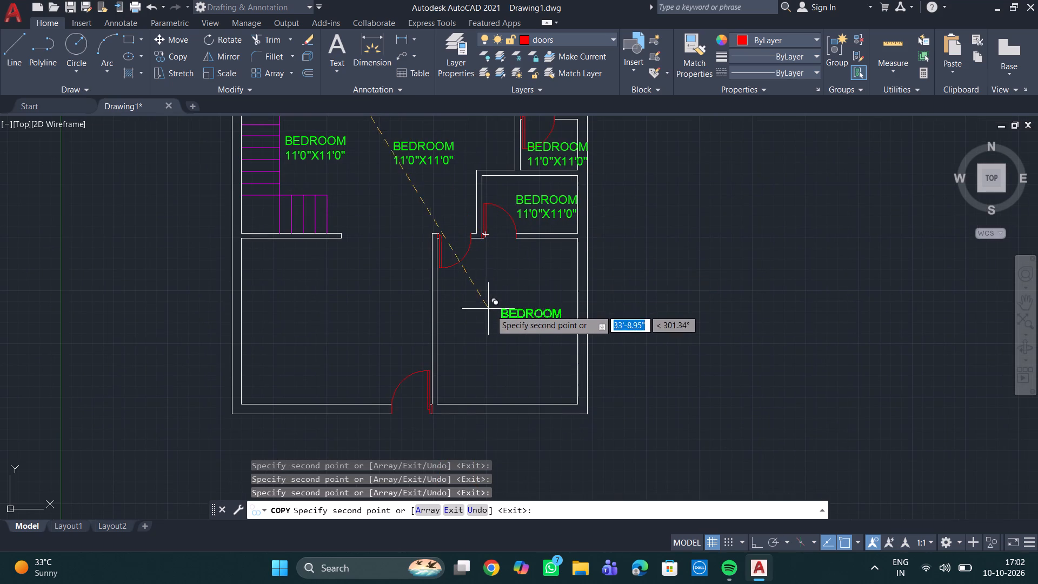
{"action": "left_click", "coordinate": [471, 314]}
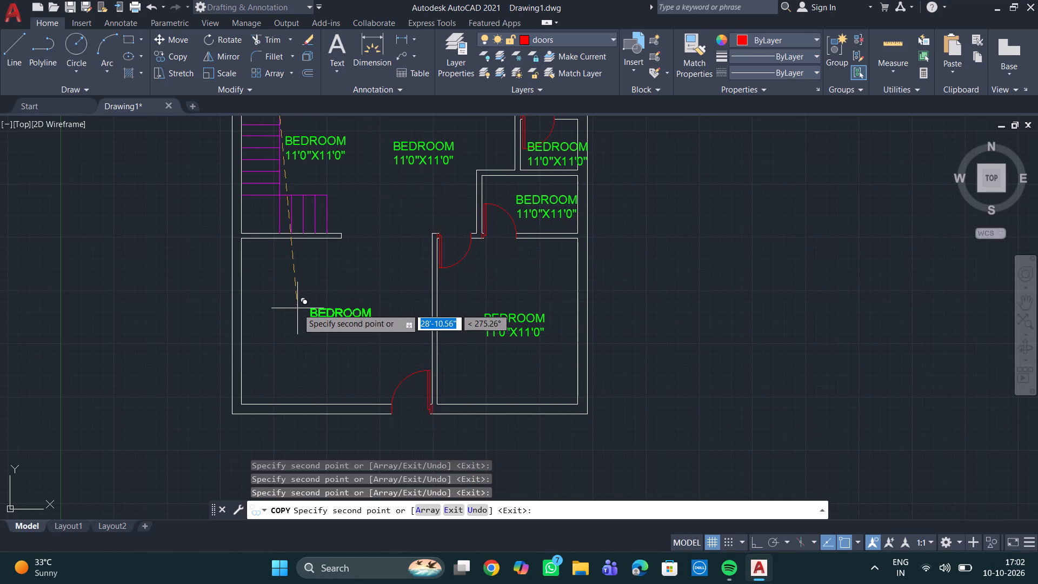
{"action": "left_click", "coordinate": [303, 299]}
Place two spare label copies outside, below the plan's bottom wall, and finish copying with Ortho back on.
{"action": "middle_click_drag", "start_coordinate": [426, 310], "coordinate": [433, 309]}
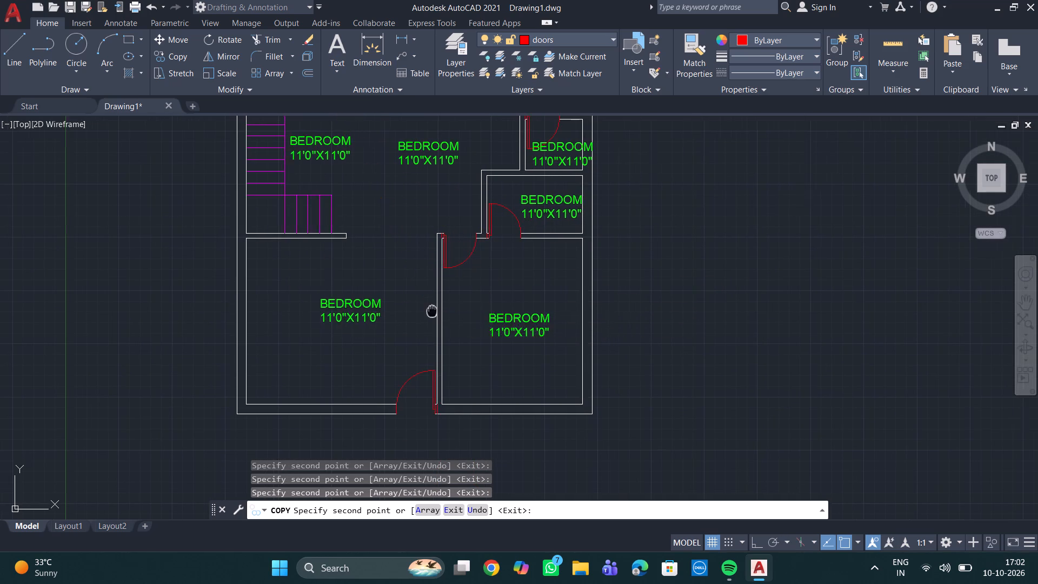
{"action": "middle_click_drag", "start_coordinate": [433, 309], "coordinate": [482, 270]}
{"action": "middle_click_drag", "start_coordinate": [526, 342], "coordinate": [452, 258]}
{"action": "middle_click_drag", "start_coordinate": [481, 336], "coordinate": [449, 274]}
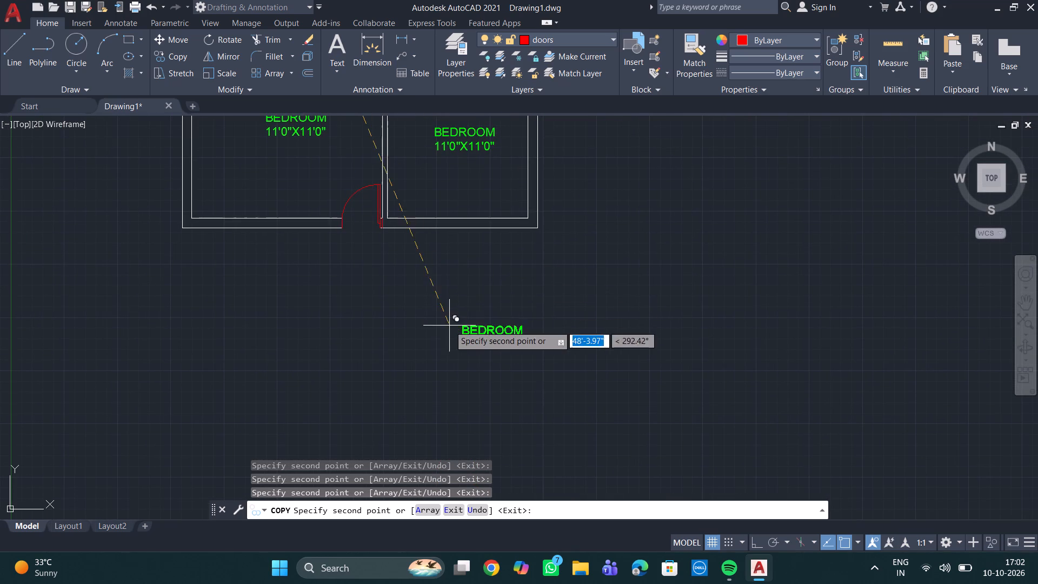
{"action": "left_click", "coordinate": [427, 290]}
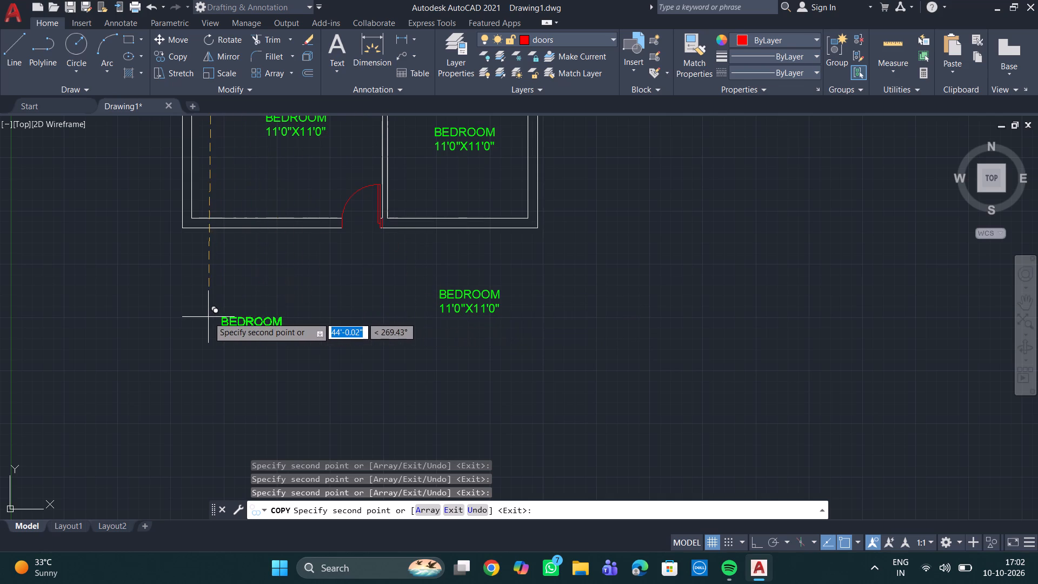
{"action": "left_click", "coordinate": [203, 275]}
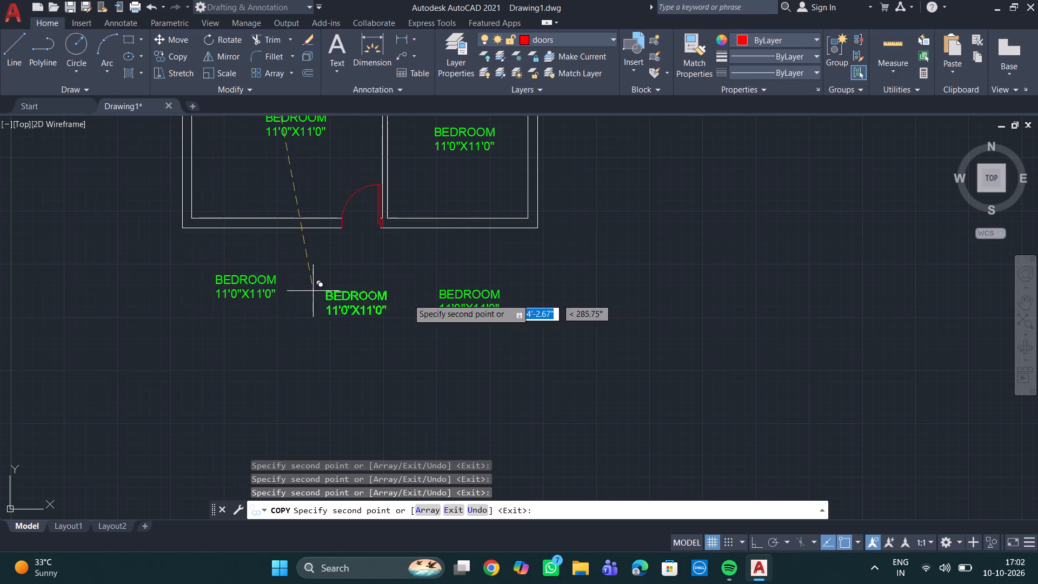
{"action": "scroll", "coordinate": [456, 288], "scroll_direction": "down", "scroll_amount": 3}
{"action": "middle_click_drag", "start_coordinate": [480, 284], "coordinate": [488, 349]}
{"action": "scroll", "coordinate": [445, 303], "scroll_direction": "up", "scroll_amount": 2}
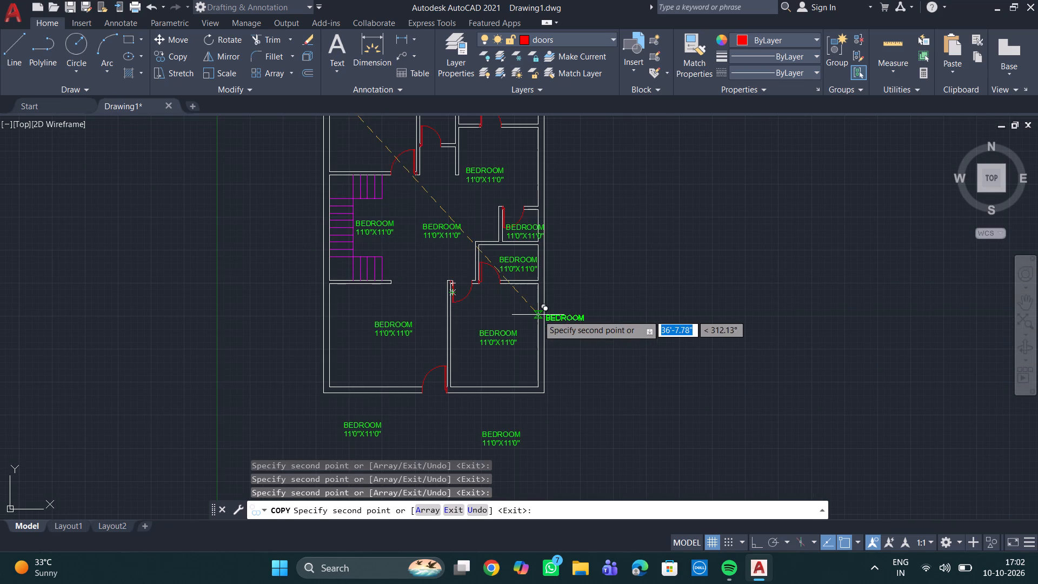
{"action": "key", "text": "Escape"}
{"action": "key", "text": "F8"}
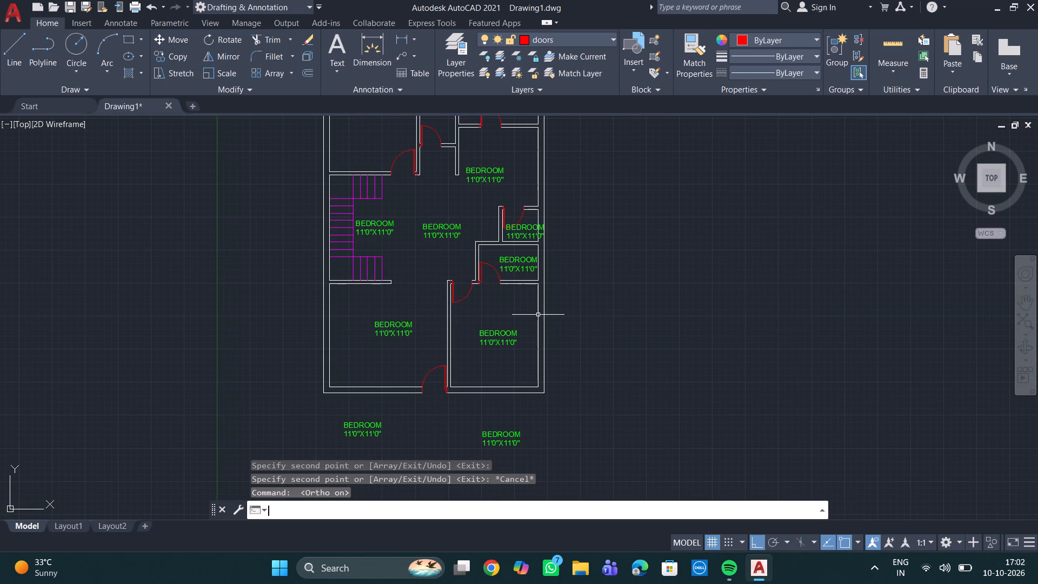
Rename the label in the narrow upper-middle room to C.TOILET.
{"action": "middle_click_drag", "start_coordinate": [417, 201], "coordinate": [478, 441]}
{"action": "scroll", "coordinate": [503, 398], "scroll_direction": "up", "scroll_amount": 2}
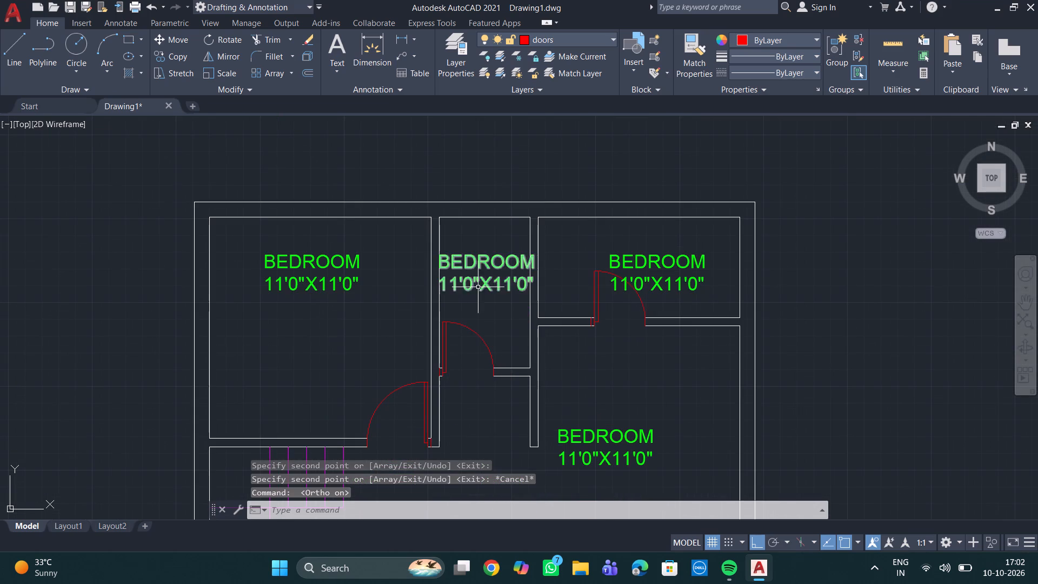
{"action": "double_click", "coordinate": [486, 263]}
{"action": "key", "text": "Right"}
{"action": "key", "text": "Right"}
{"action": "key", "text": "Right"}
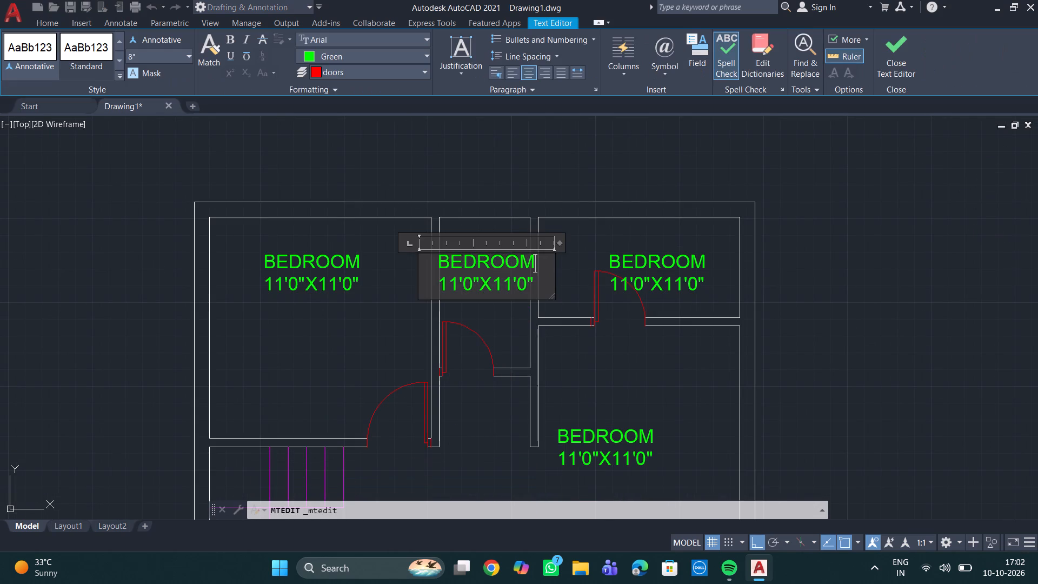
{"action": "key", "text": "BackSpace"}
{"action": "key", "text": "BackSpace"}
{"action": "key", "text": "BackSpace"}
{"action": "key", "text": "BackSpace"}
{"action": "key", "text": "BackSpace"}
{"action": "key", "text": "BackSpace"}
{"action": "key", "text": "BackSpace"}
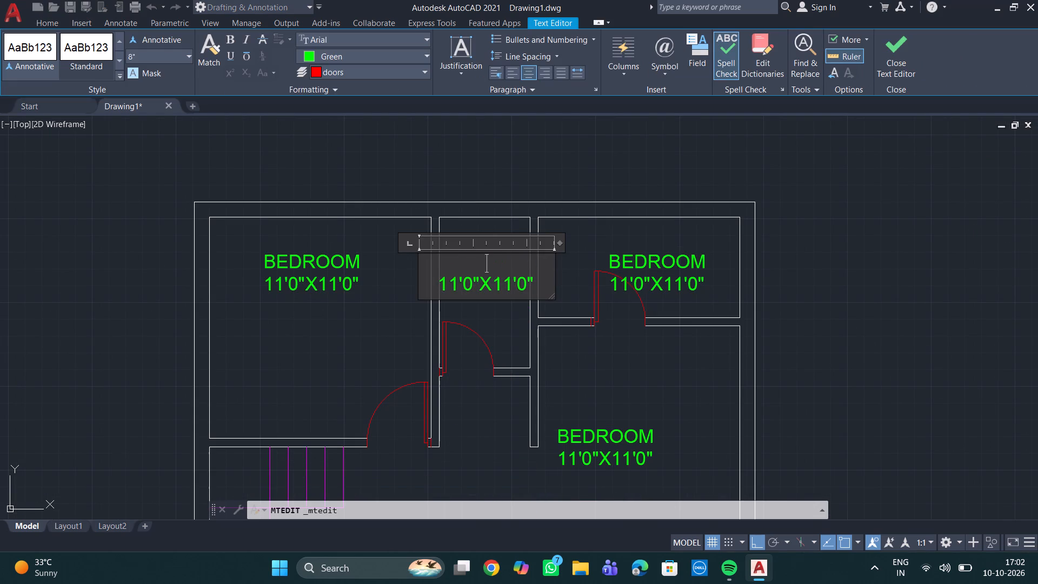
{"action": "type", "text": "C."}
{"action": "type", "text": "TPILET"}
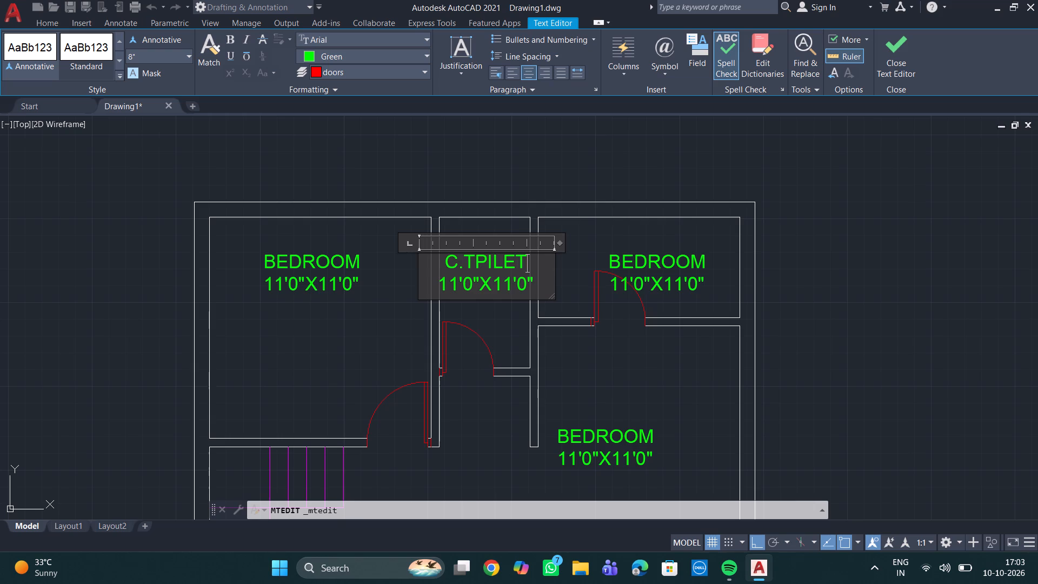
{"action": "key", "text": "BackSpace"}
{"action": "key", "text": "BackSpace"}
{"action": "key", "text": "BackSpace"}
{"action": "key", "text": "BackSpace"}
{"action": "key", "text": "BackSpace"}
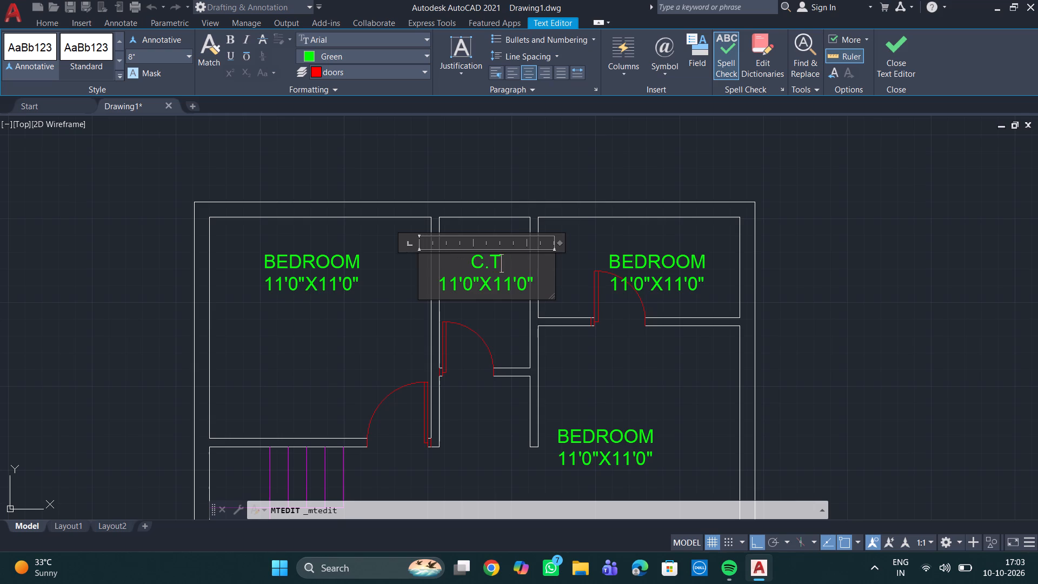
{"action": "type", "text": "OILET"}
Set the size line of the C.TOILET label to 4'6"X7'6" and finish editing that label.
{"action": "left_click", "coordinate": [537, 281]}
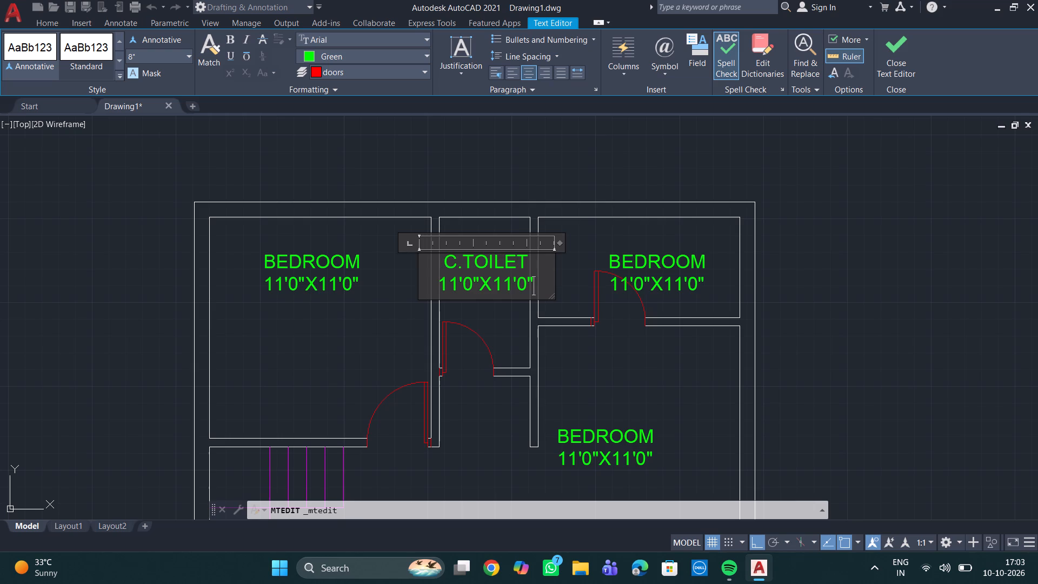
{"action": "key", "text": "BackSpace"}
{"action": "key", "text": "BackSpace"}
{"action": "key", "text": "BackSpace"}
{"action": "key", "text": "BackSpace"}
{"action": "key", "text": "BackSpace"}
{"action": "key", "text": "BackSpace"}
{"action": "key", "text": "BackSpace"}
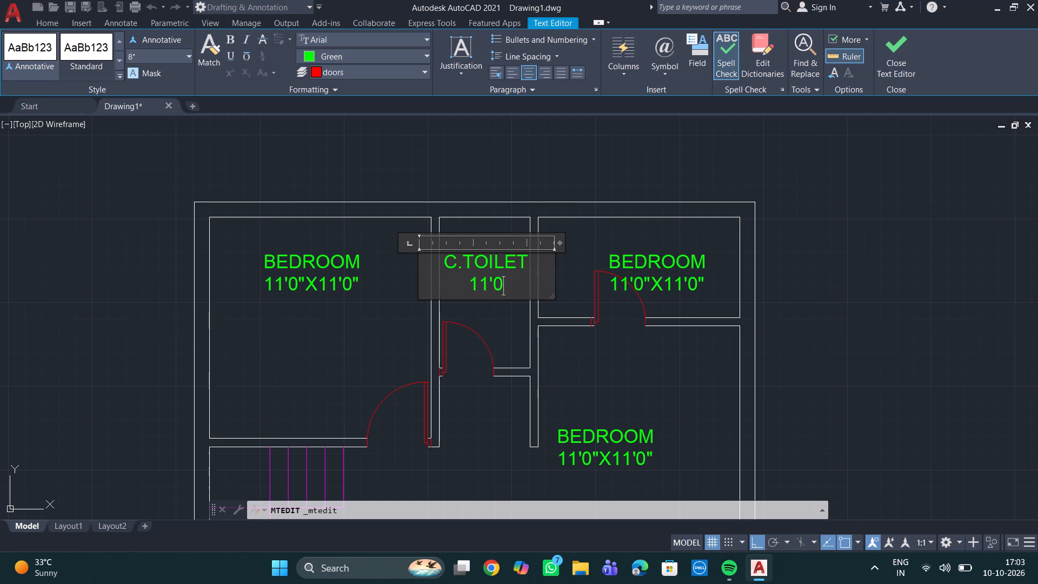
{"action": "key", "text": "BackSpace"}
{"action": "key", "text": "BackSpace"}
{"action": "key", "text": "BackSpace"}
{"action": "key", "text": "BackSpace"}
{"action": "key", "text": "4"}
{"action": "key", "text": "apostrophe"}
{"action": "type", "text": "6\"X"}
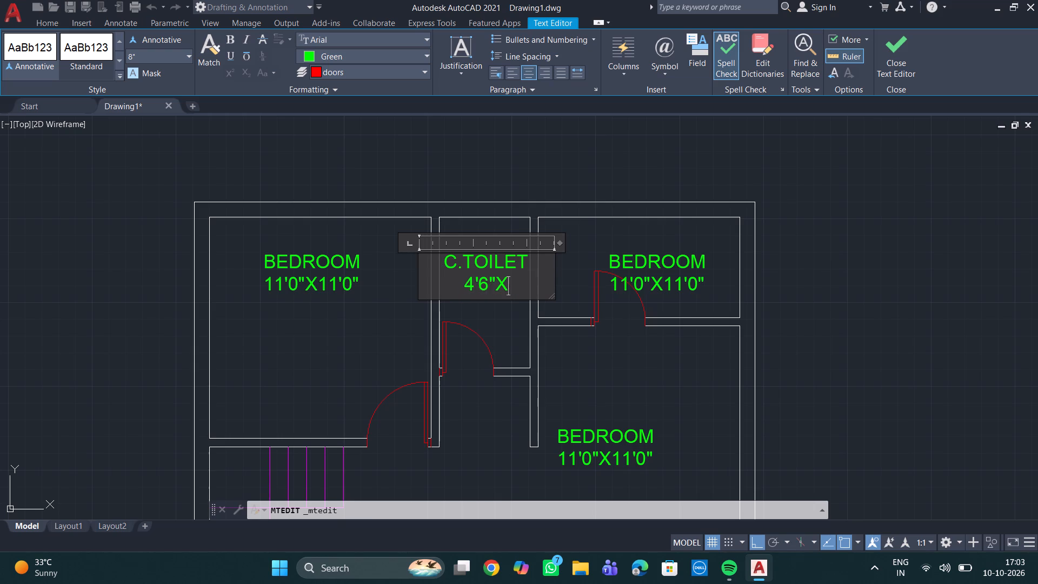
{"action": "type", "text": "7'"}
{"action": "type", "text": "6\""}
{"action": "left_click", "coordinate": [581, 232]}
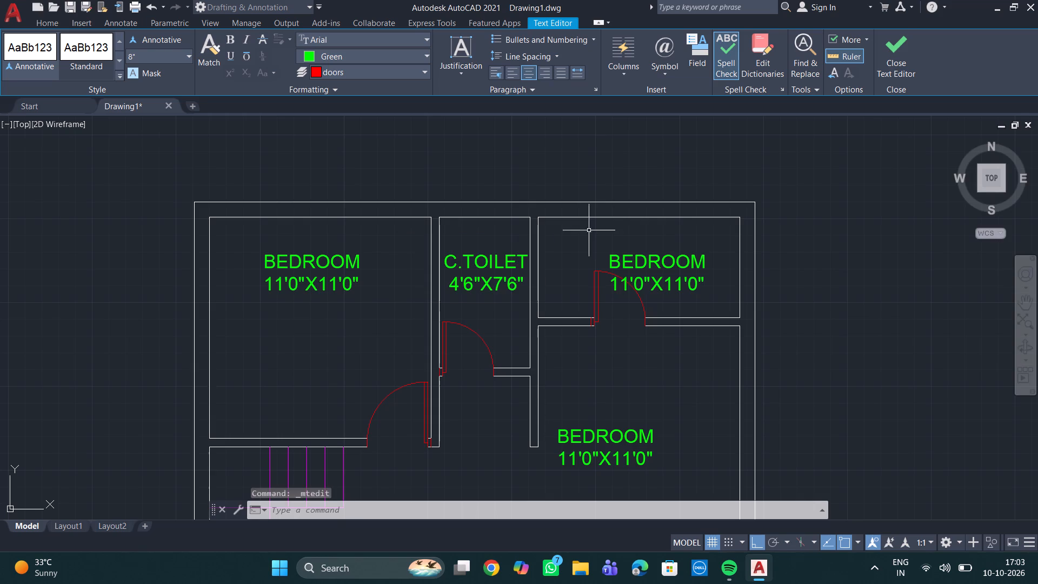
Rename the label in the upper-right room of the plan to UTILITY.
{"action": "double_click", "coordinate": [664, 261]}
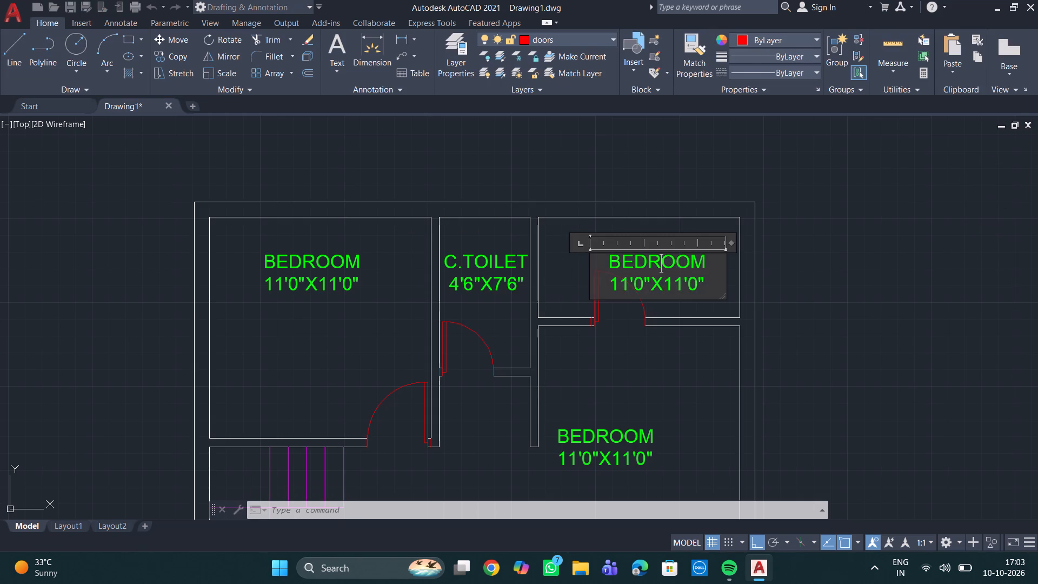
{"action": "key", "text": "Right"}
{"action": "key", "text": "Right"}
{"action": "key", "text": "Right"}
{"action": "key", "text": "Right"}
{"action": "key", "text": "Left"}
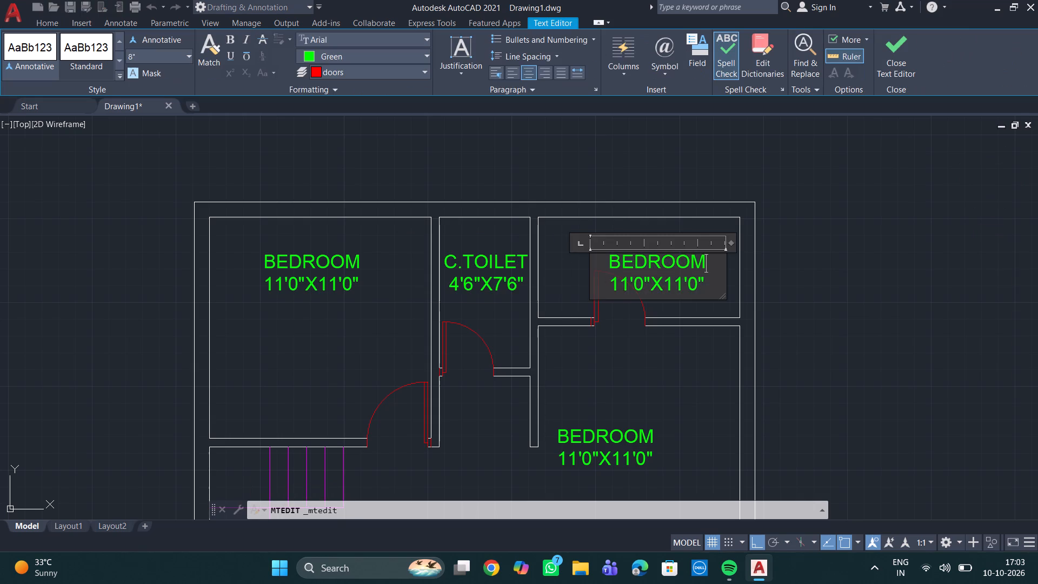
{"action": "key", "text": "BackSpace"}
{"action": "key", "text": "BackSpace"}
{"action": "key", "text": "BackSpace"}
{"action": "key", "text": "BackSpace"}
{"action": "key", "text": "BackSpace"}
{"action": "key", "text": "BackSpace"}
{"action": "key", "text": "BackSpace"}
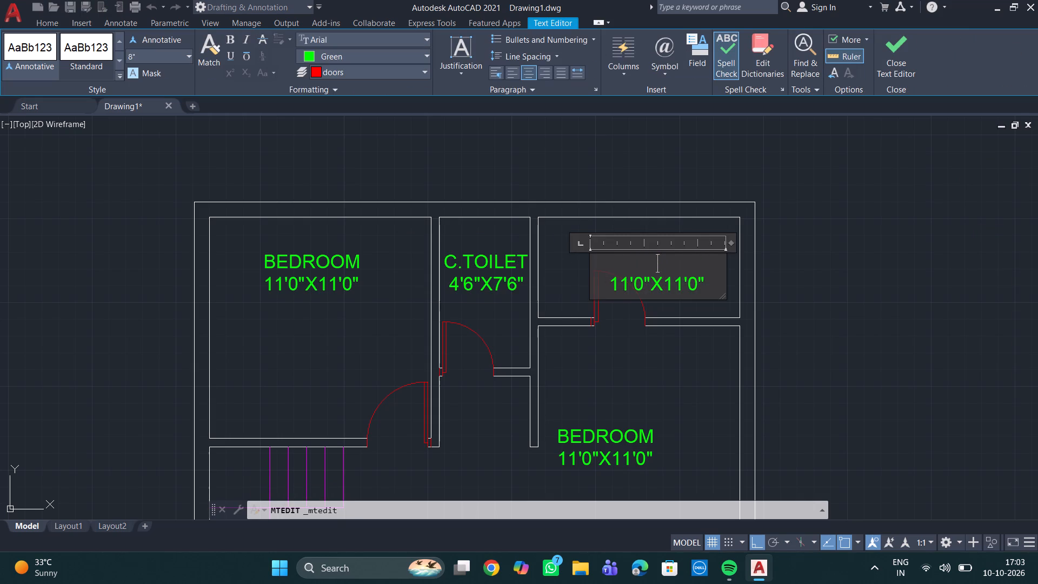
{"action": "type", "text": "UTILI"}
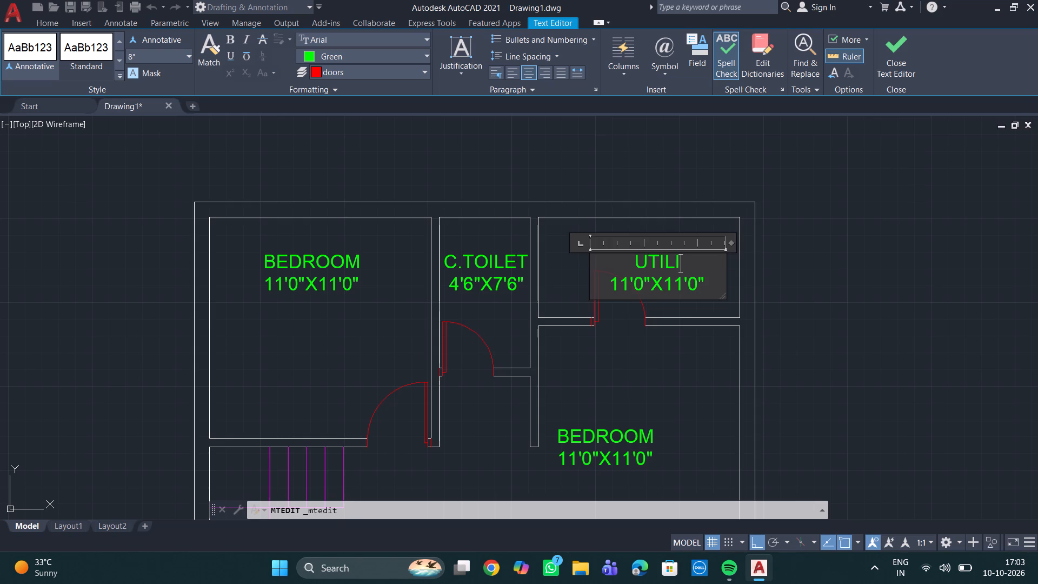
{"action": "type", "text": "TY"}
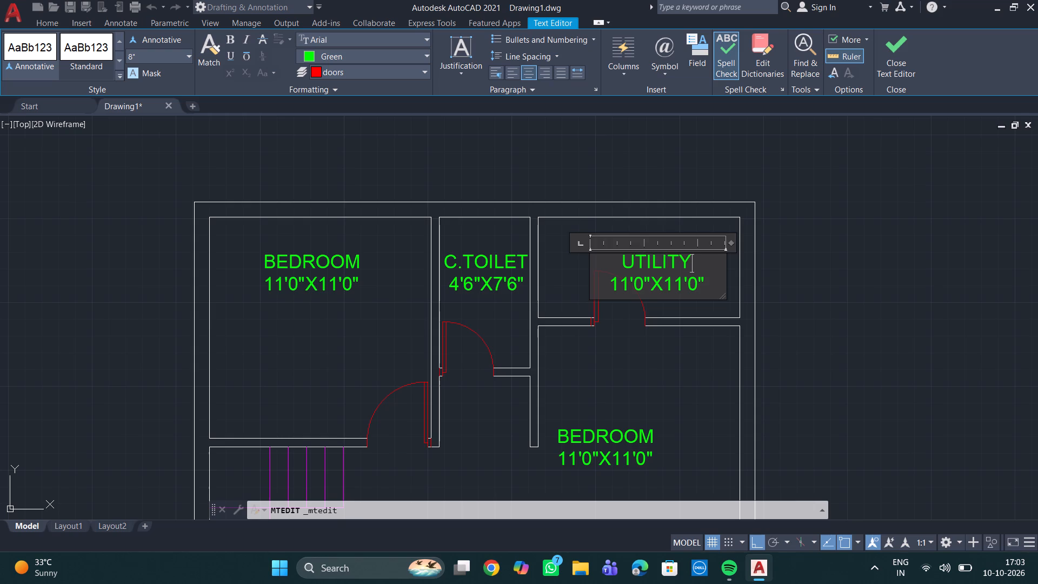
Set the size line of the UTILITY label to 5'0"X4'6" and finish editing that label.
{"action": "left_click", "coordinate": [714, 289]}
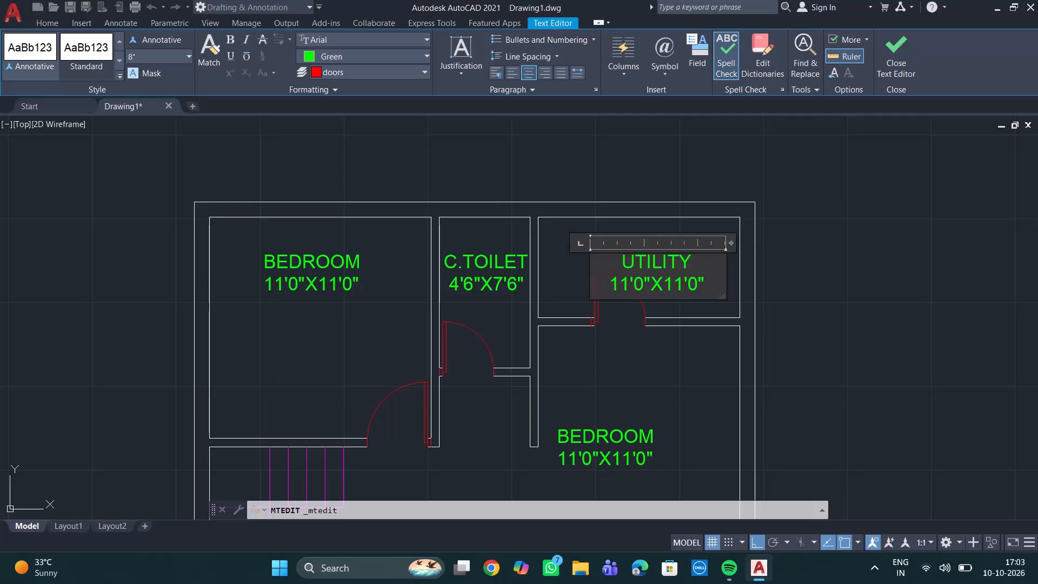
{"action": "key", "text": "BackSpace"}
{"action": "key", "text": "BackSpace"}
{"action": "key", "text": "BackSpace"}
{"action": "key", "text": "BackSpace"}
{"action": "key", "text": "BackSpace"}
{"action": "key", "text": "BackSpace"}
{"action": "key", "text": "BackSpace"}
{"action": "key", "text": "BackSpace"}
{"action": "key", "text": "BackSpace"}
{"action": "key", "text": "BackSpace"}
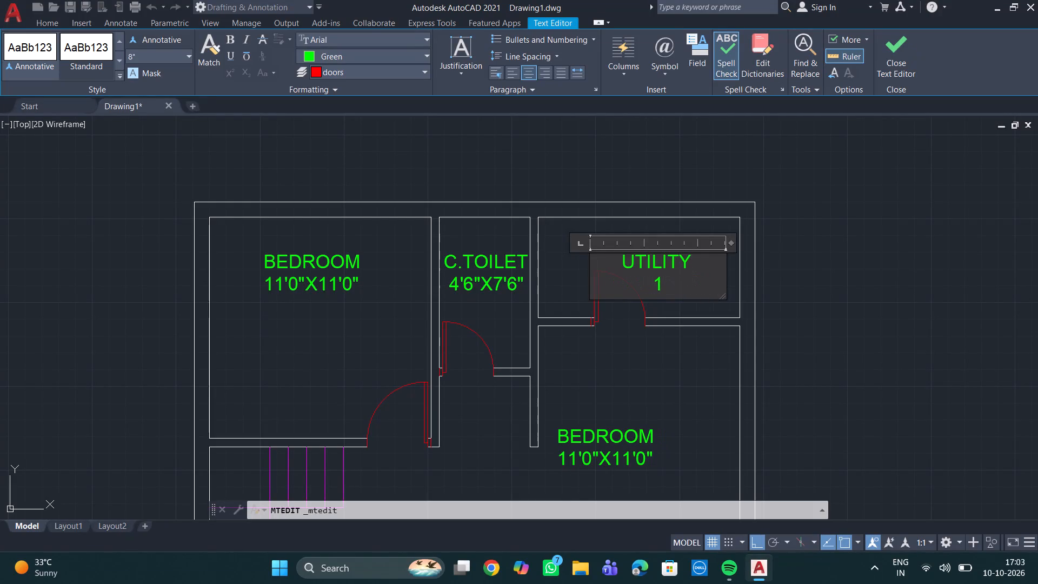
{"action": "key", "text": "BackSpace"}
{"action": "type", "text": "5'"}
{"action": "type", "text": "0\""}
{"action": "key", "text": "x"}
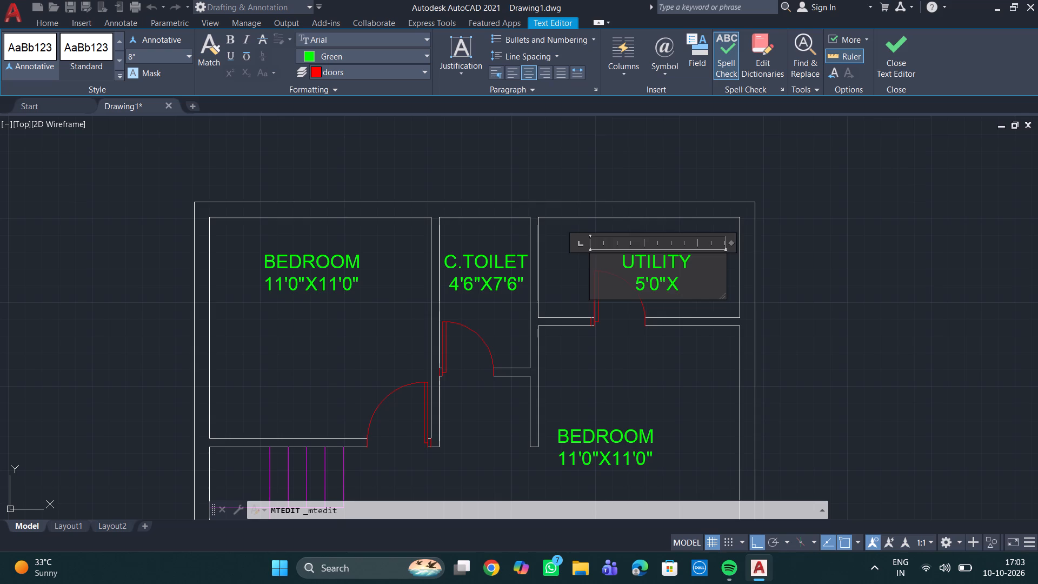
{"action": "type", "text": "4'6\""}
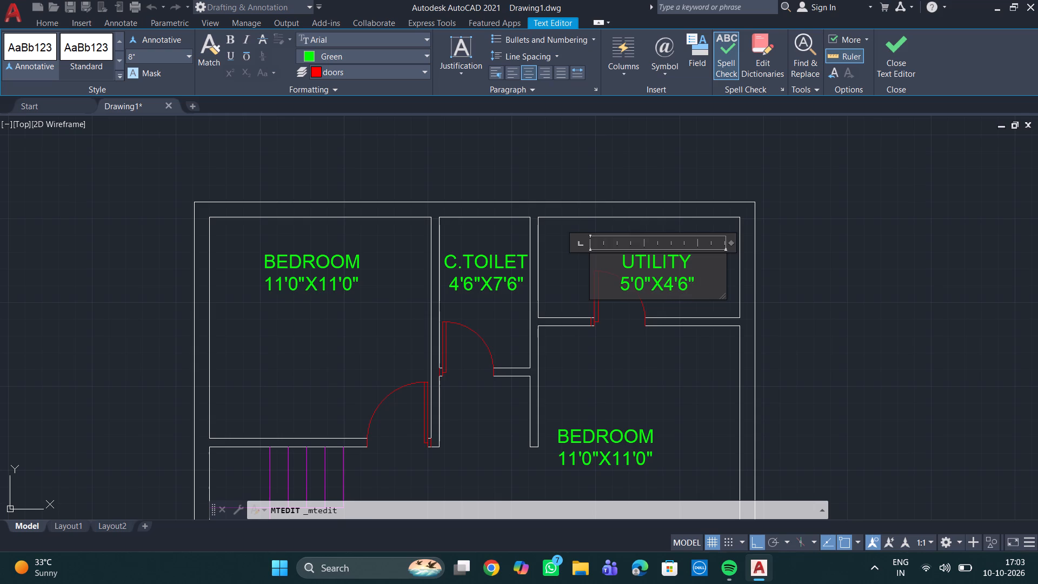
{"action": "left_click", "coordinate": [814, 214]}
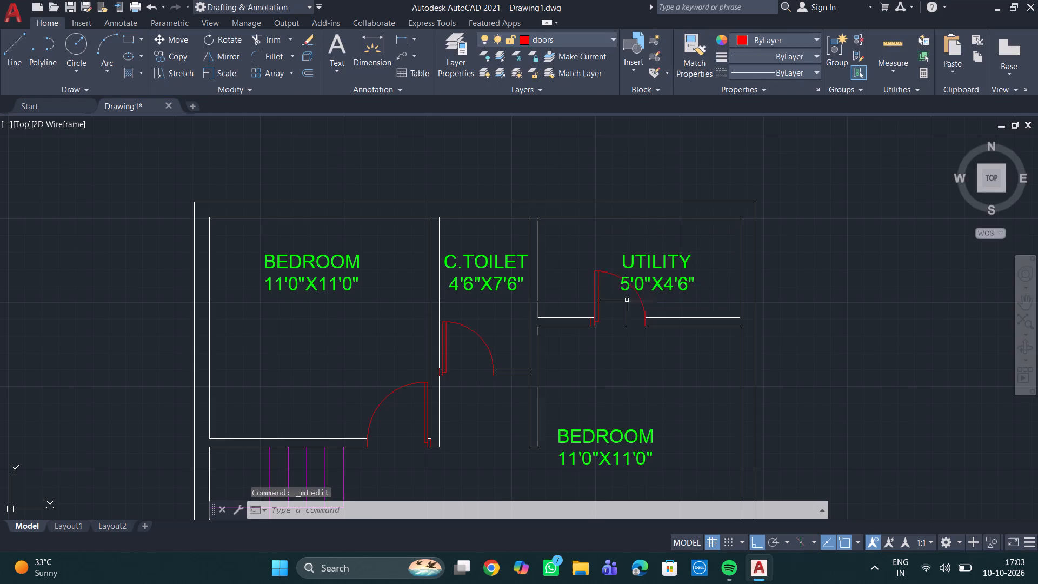
Move the UTILITY label toward the room's upper-right corner, clear of the door swing.
{"action": "left_click_drag", "start_coordinate": [648, 256], "coordinate": [696, 235]}
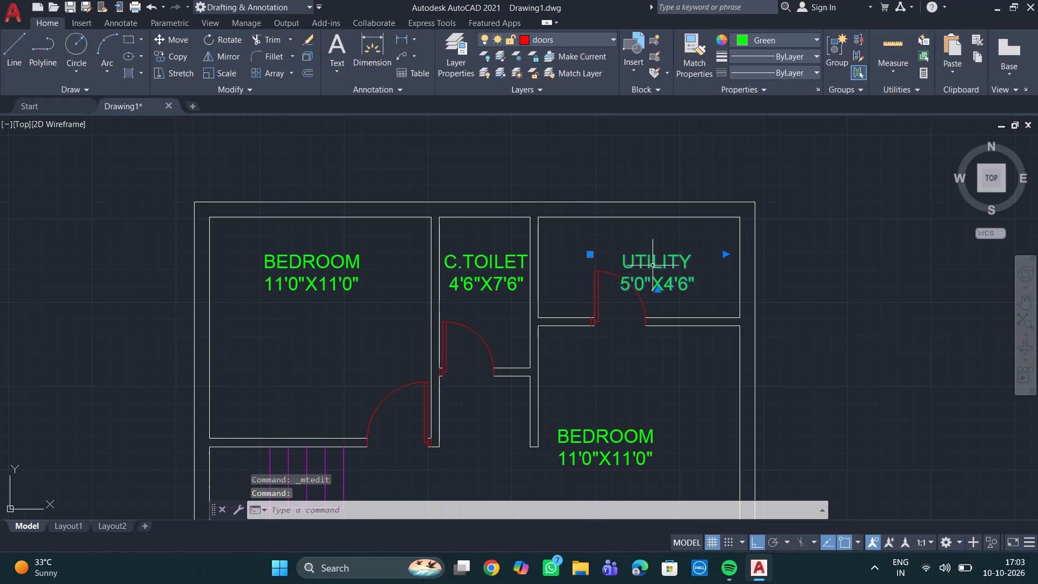
{"action": "left_click_drag", "start_coordinate": [653, 266], "coordinate": [686, 239]}
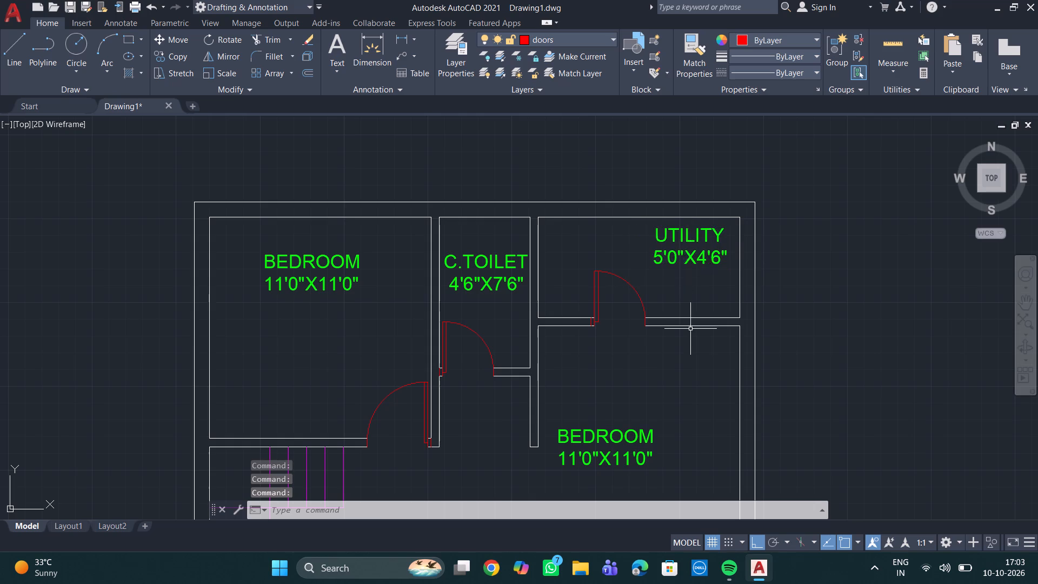
Rename the label in the large room directly below the utility room to KITCHEN.
{"action": "middle_click_drag", "start_coordinate": [689, 345], "coordinate": [690, 222]}
{"action": "scroll", "coordinate": [677, 273], "scroll_direction": "down", "scroll_amount": 2}
{"action": "scroll", "coordinate": [654, 301], "scroll_direction": "up", "scroll_amount": 2}
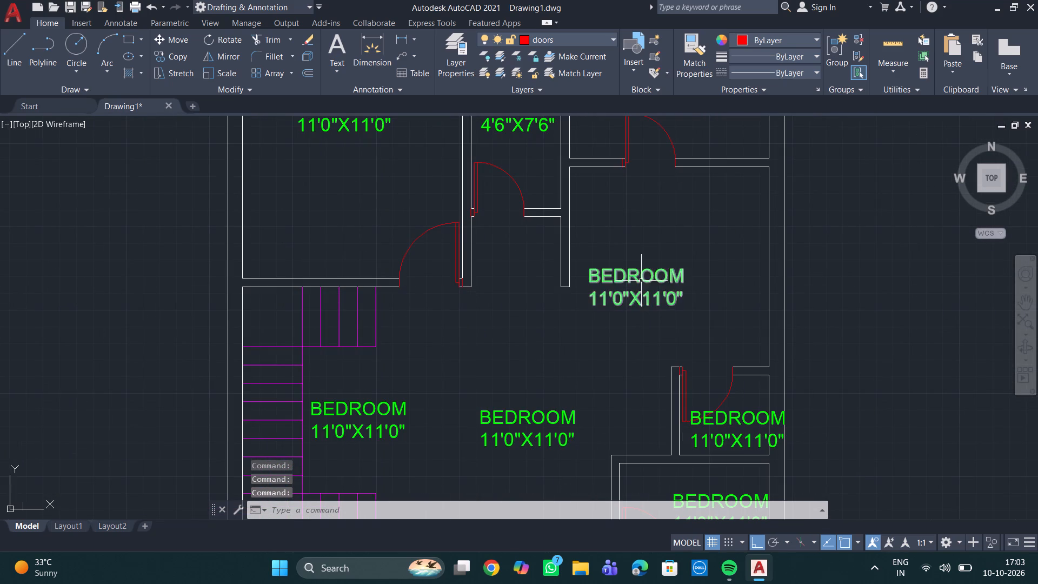
{"action": "double_click", "coordinate": [637, 278]}
{"action": "double_click", "coordinate": [642, 282]}
{"action": "double_click", "coordinate": [640, 279]}
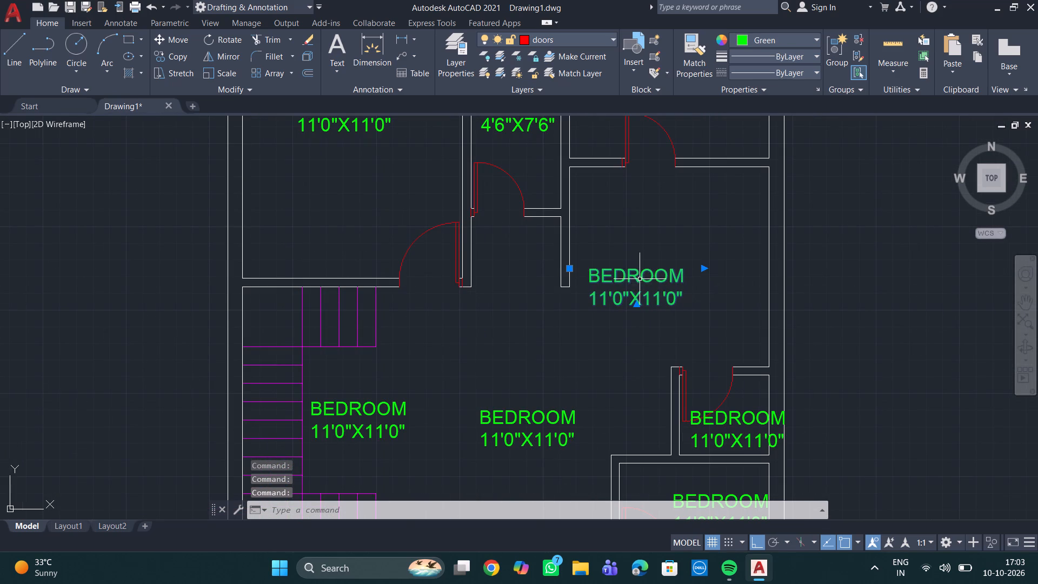
{"action": "left_click", "coordinate": [693, 280]}
{"action": "key", "text": "BackSpace"}
{"action": "key", "text": "BackSpace"}
{"action": "key", "text": "BackSpace"}
{"action": "key", "text": "BackSpace"}
{"action": "key", "text": "BackSpace"}
{"action": "key", "text": "BackSpace"}
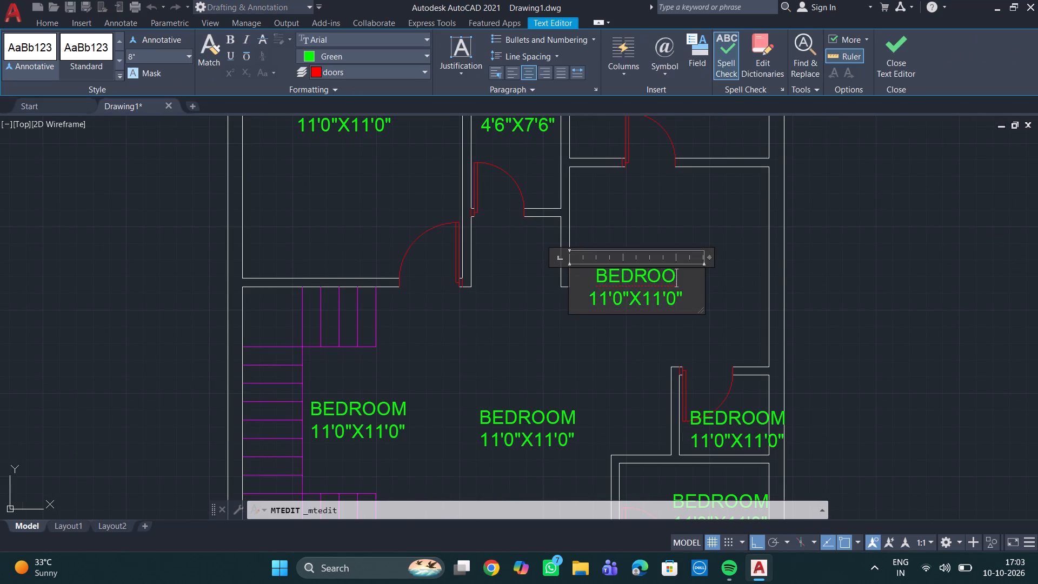
{"action": "key", "text": "BackSpace"}
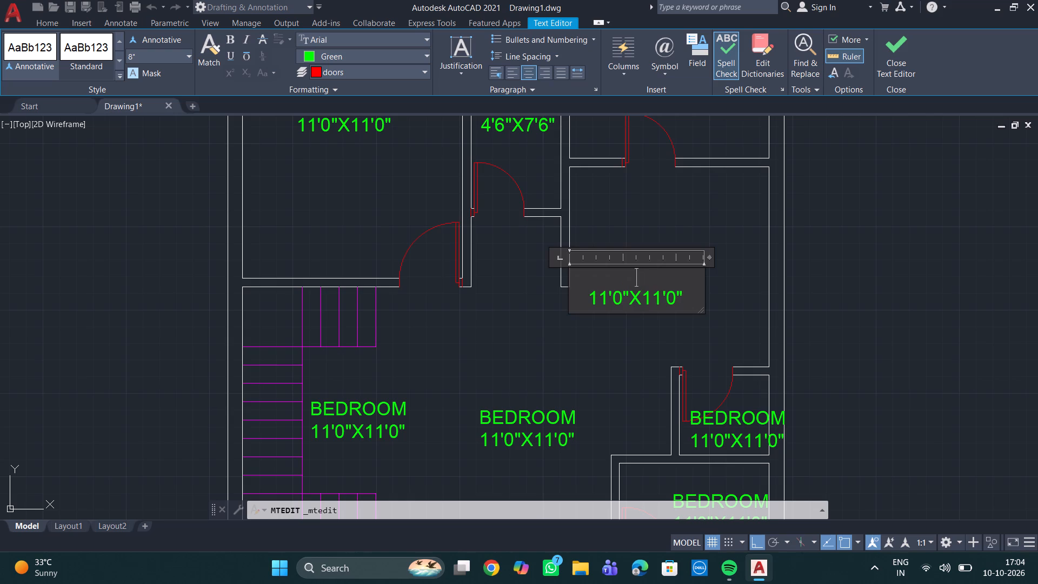
{"action": "type", "text": "KITCHEN"}
Set the size line of the KITCHEN label to 9'0"X10'0" and finish editing that label.
{"action": "key", "text": "Down"}
{"action": "key", "text": "Right"}
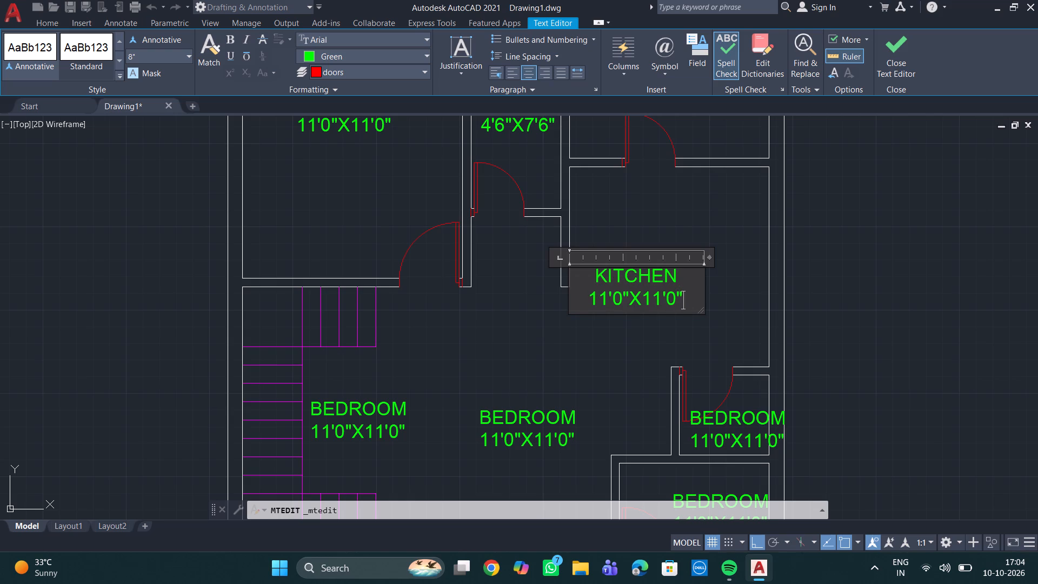
{"action": "key", "text": "BackSpace"}
{"action": "key", "text": "BackSpace"}
{"action": "key", "text": "BackSpace"}
{"action": "key", "text": "BackSpace"}
{"action": "key", "text": "BackSpace"}
{"action": "key", "text": "BackSpace"}
{"action": "key", "text": "BackSpace"}
{"action": "key", "text": "BackSpace"}
{"action": "key", "text": "BackSpace"}
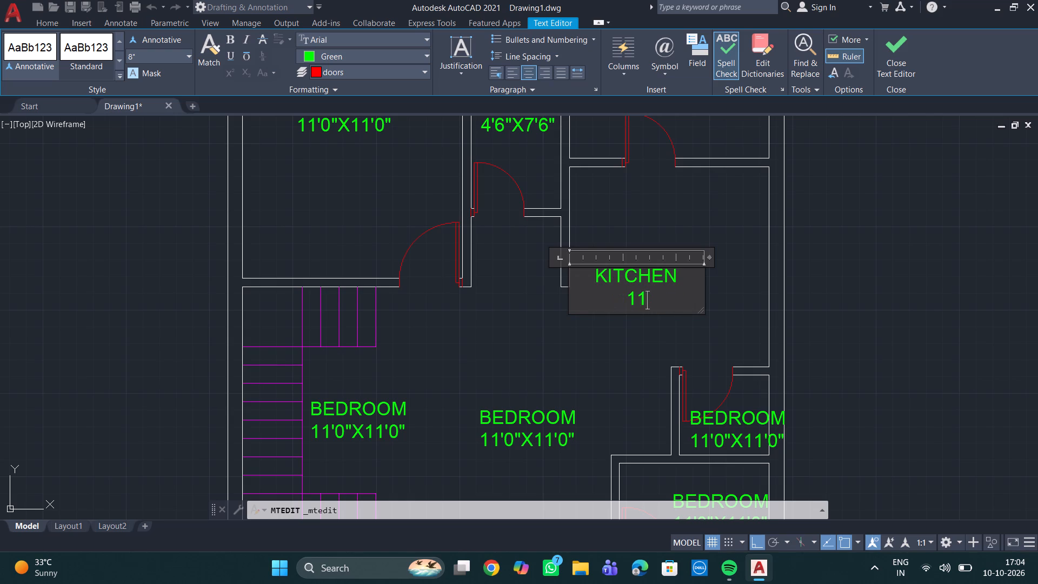
{"action": "key", "text": "BackSpace"}
{"action": "key", "text": "BackSpace"}
{"action": "type", "text": "9'"}
{"action": "key", "text": "0"}
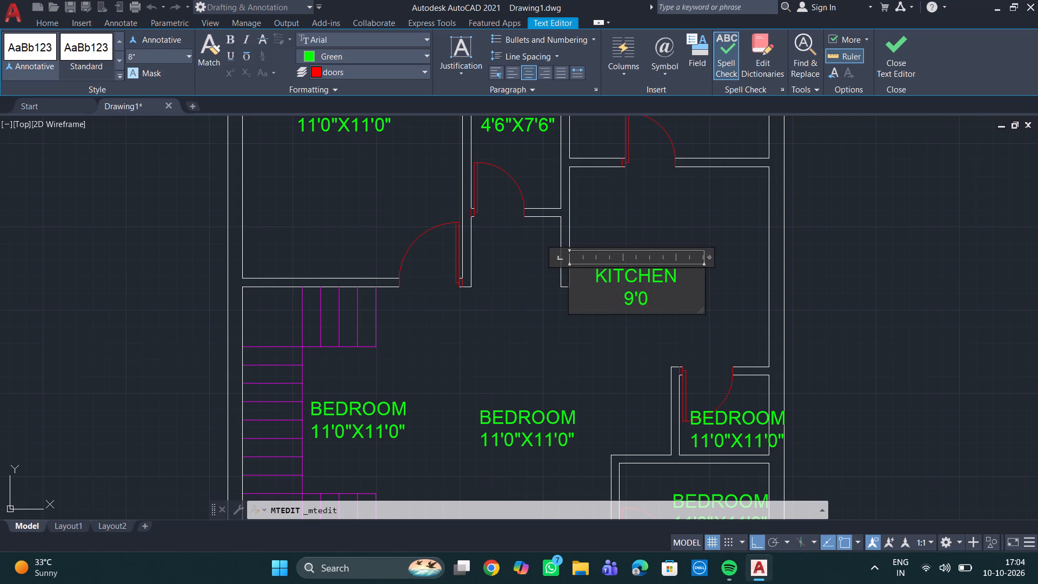
{"action": "key", "text": "shift+quotedbl"}
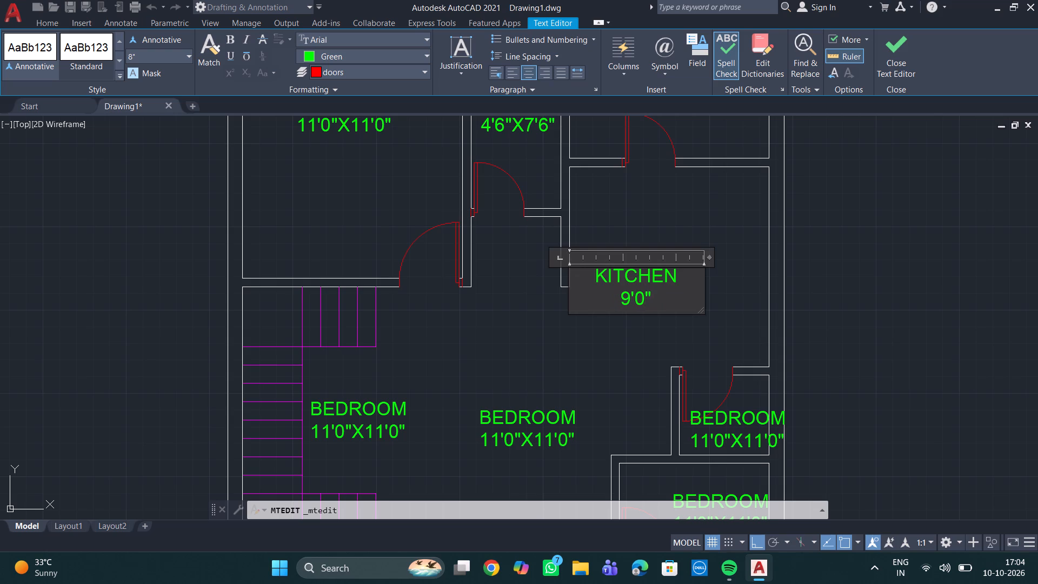
{"action": "key", "text": "x"}
{"action": "type", "text": "10'0"}
{"action": "key", "text": "Right"}
{"action": "key", "text": "shift+quotedbl"}
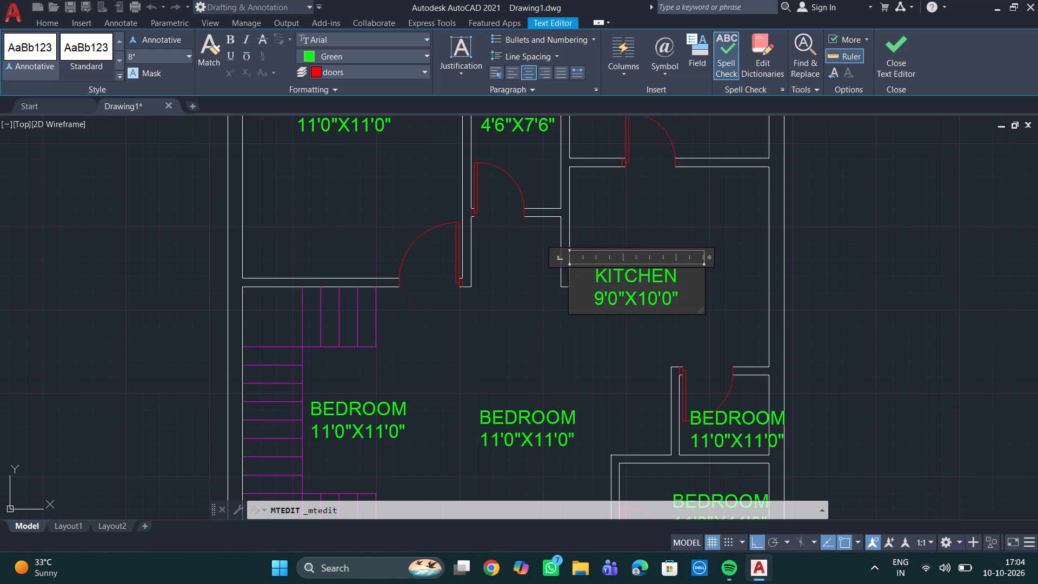
{"action": "left_click", "coordinate": [711, 268]}
{"action": "left_click", "coordinate": [705, 222]}
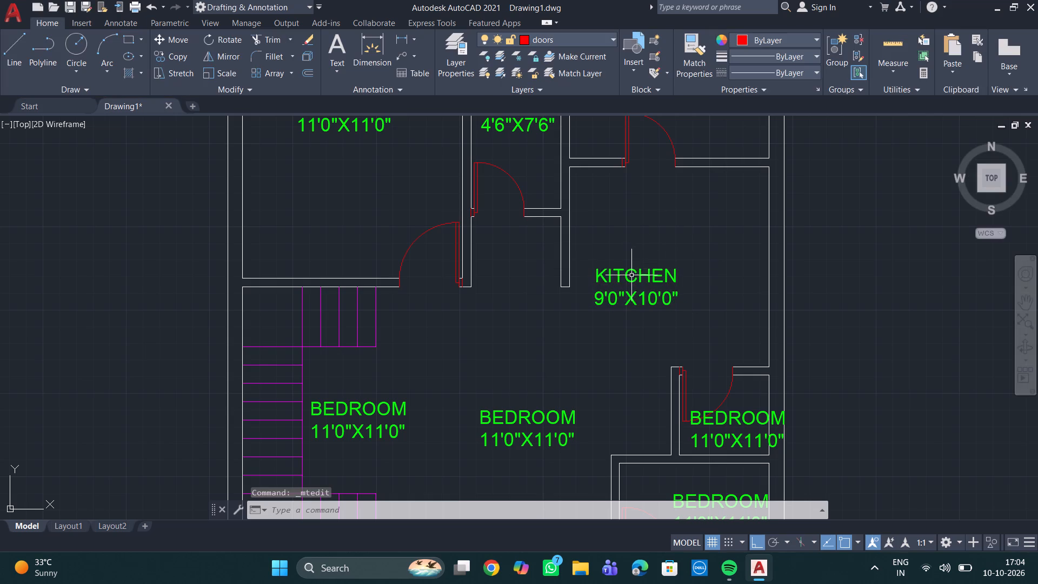
Move the KITCHEN label slightly up and left within its room, keeping it clear of the left wall.
{"action": "left_click", "coordinate": [631, 275]}
{"action": "left_click_drag", "start_coordinate": [634, 276], "coordinate": [626, 258]}
{"action": "left_click_drag", "start_coordinate": [640, 286], "coordinate": [622, 258]}
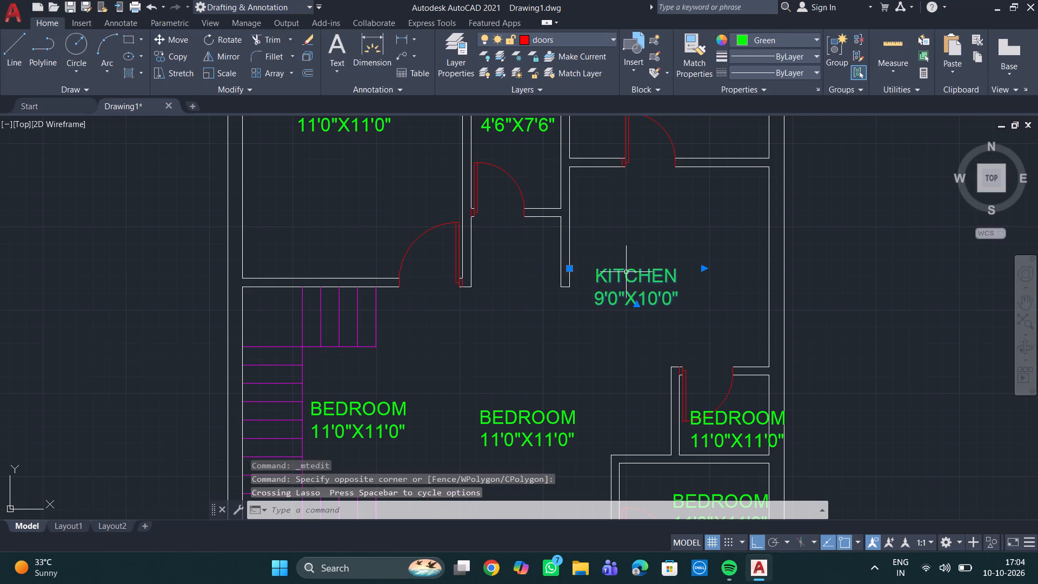
{"action": "left_click_drag", "start_coordinate": [637, 278], "coordinate": [623, 239]}
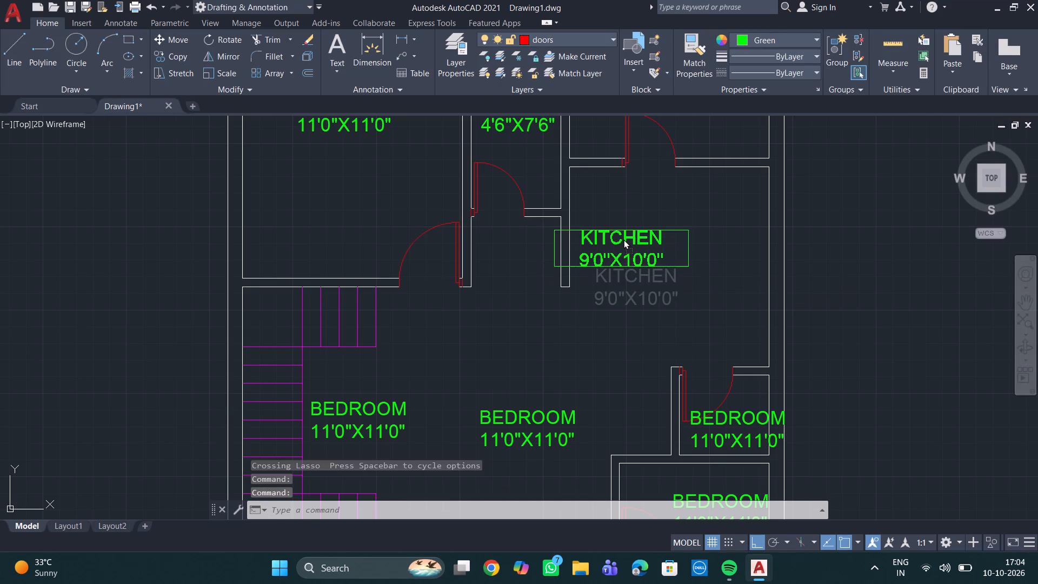
{"action": "left_click_drag", "start_coordinate": [623, 239], "coordinate": [627, 242]}
Rename the label in the small room with a door below the KITCHEN to STORE, keeping the size on its own line.
{"action": "middle_click_drag", "start_coordinate": [677, 327], "coordinate": [641, 253]}
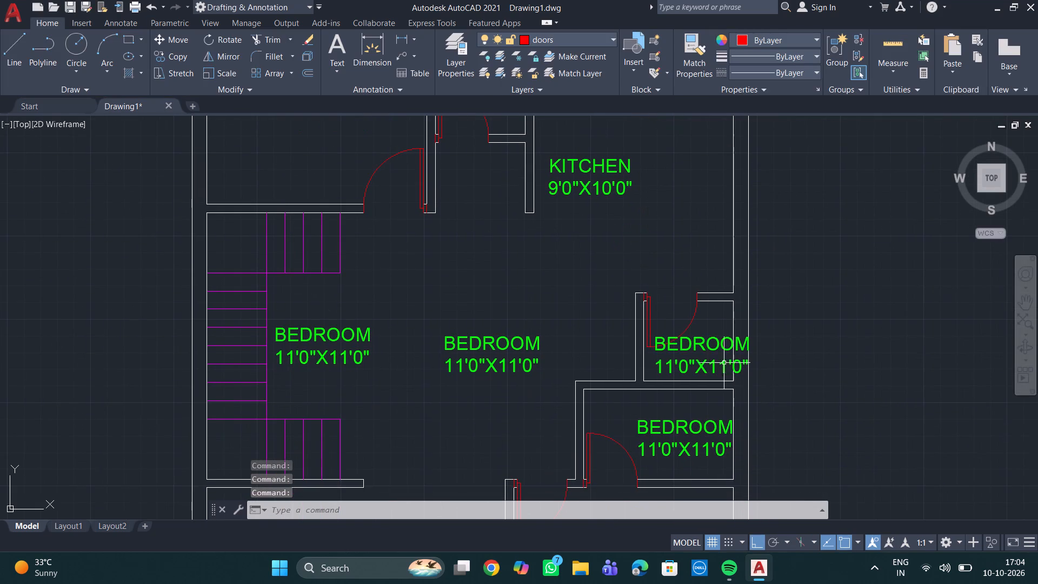
{"action": "triple_click", "coordinate": [713, 346]}
{"action": "left_click_drag", "start_coordinate": [687, 341], "coordinate": [692, 341]}
{"action": "left_click", "coordinate": [697, 340]}
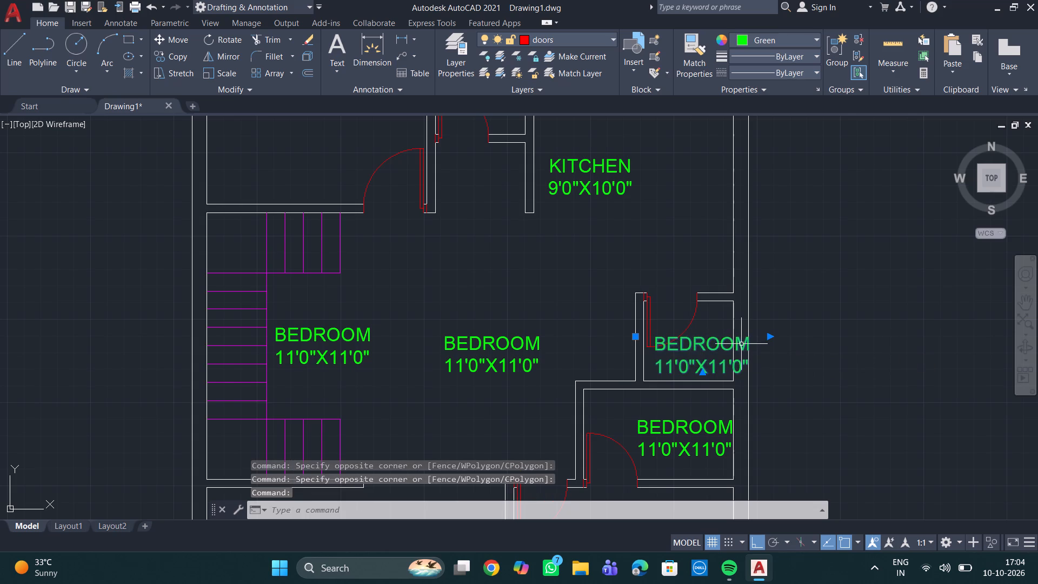
{"action": "double_click", "coordinate": [725, 343]}
{"action": "left_click", "coordinate": [698, 347]}
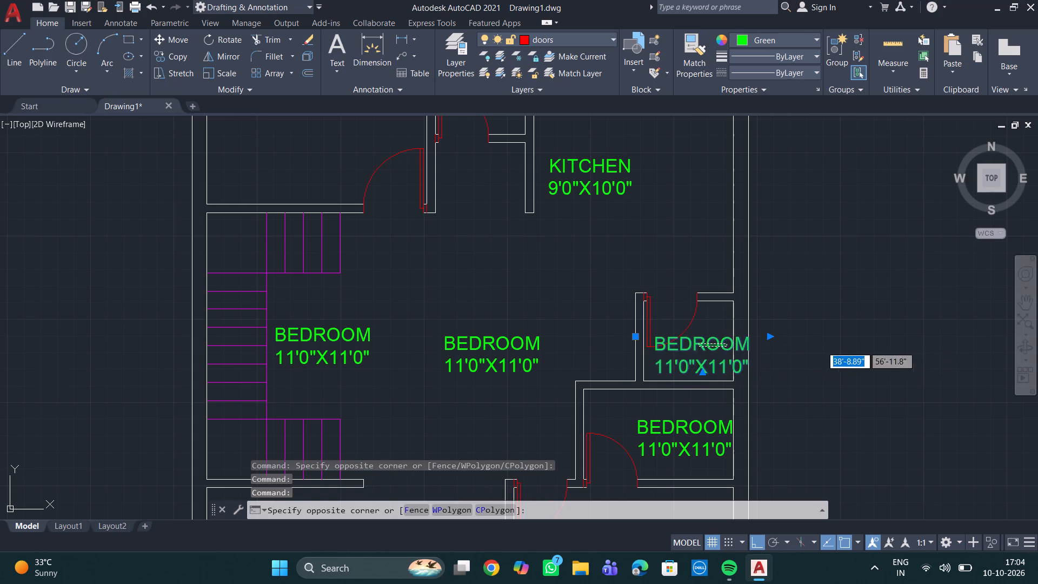
{"action": "left_click", "coordinate": [689, 350]}
{"action": "left_click", "coordinate": [695, 348]}
{"action": "double_click", "coordinate": [700, 342]}
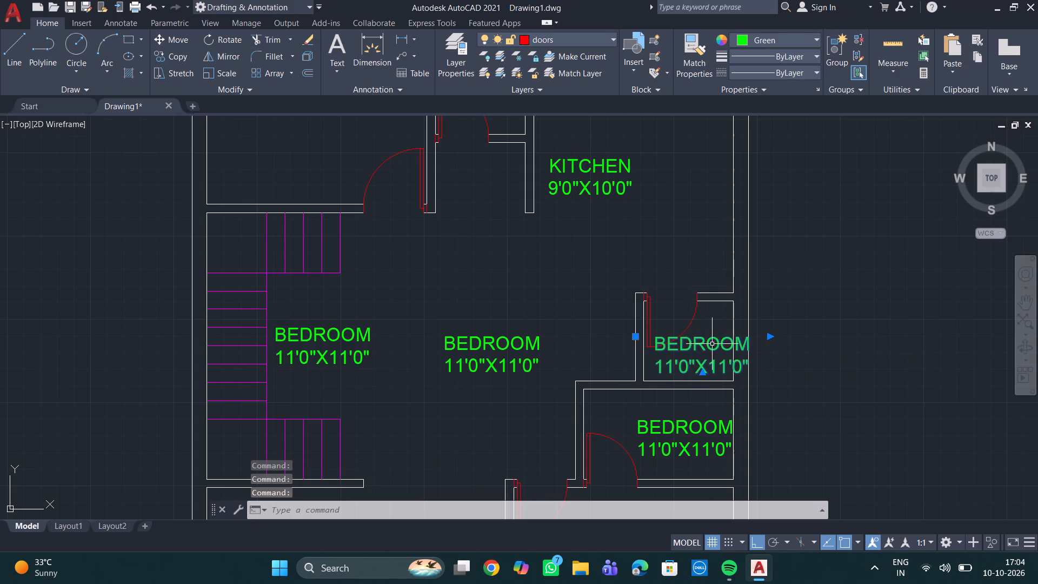
{"action": "double_click", "coordinate": [704, 339]}
{"action": "double_click", "coordinate": [758, 347]}
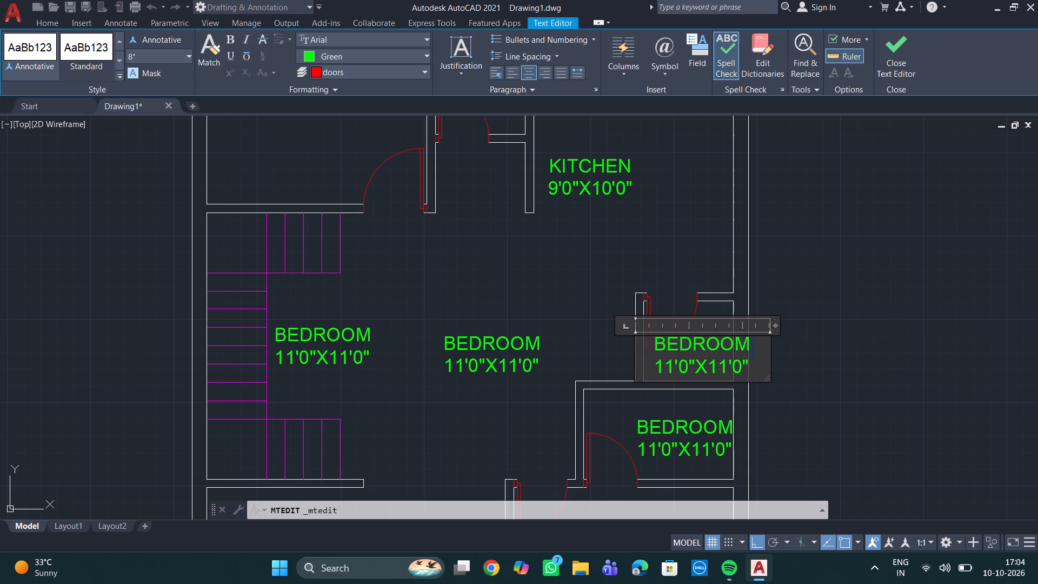
{"action": "key", "text": "BackSpace"}
{"action": "key", "text": "BackSpace"}
{"action": "key", "text": "BackSpace"}
{"action": "key", "text": "BackSpace"}
{"action": "key", "text": "BackSpace"}
{"action": "key", "text": "BackSpace"}
{"action": "key", "text": "BackSpace"}
{"action": "key", "text": "BackSpace"}
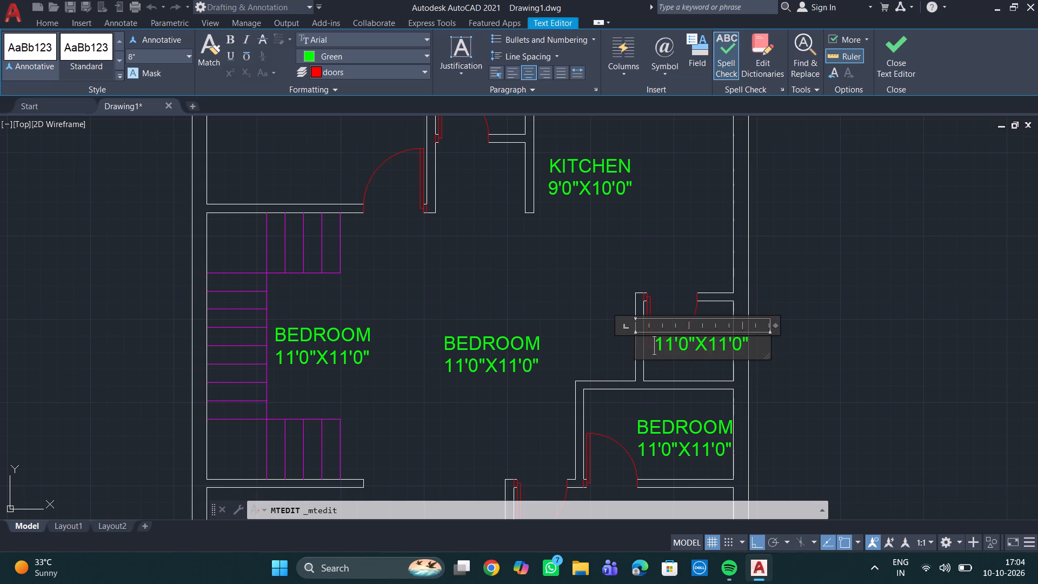
{"action": "type", "text": "STORE"}
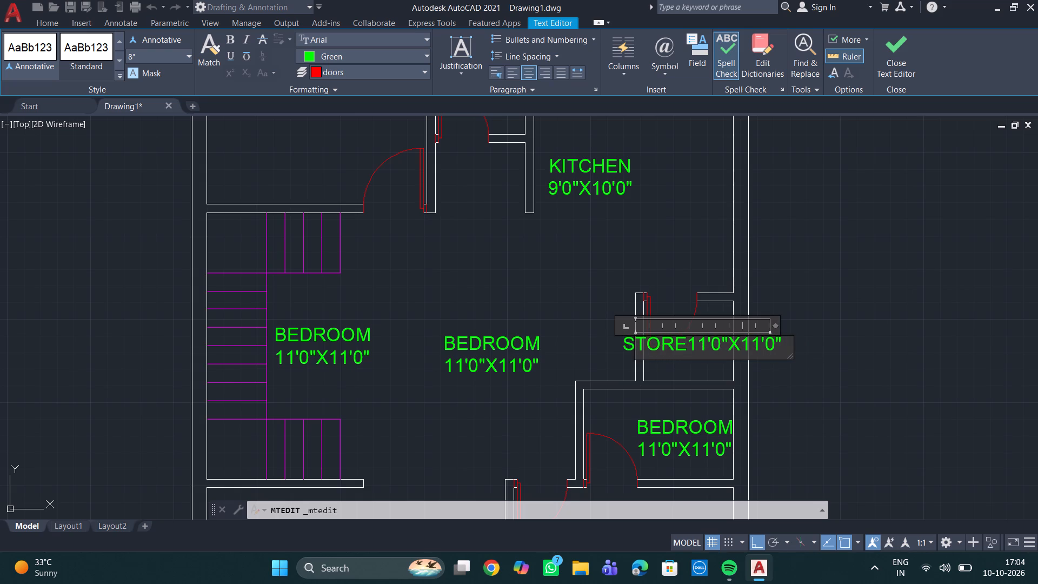
{"action": "key", "text": "Return"}
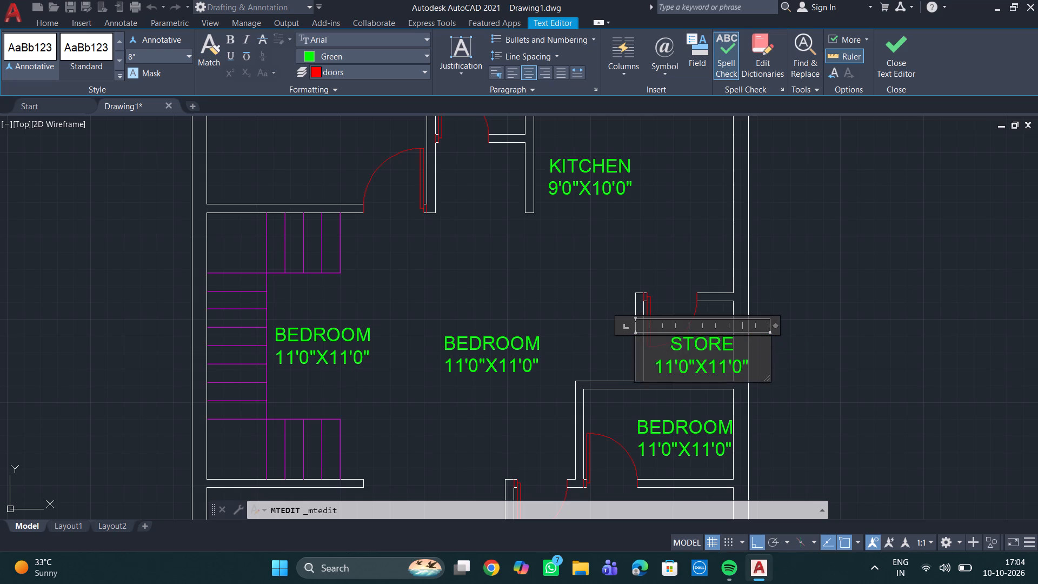
Set the size line of the STORE label to 4'6"X4'0" and finish editing that label.
{"action": "key", "text": "Right"}
{"action": "key", "text": "Right"}
{"action": "key", "text": "Right"}
{"action": "key", "text": "Right"}
{"action": "key", "text": "Right"}
{"action": "key", "text": "Right"}
{"action": "key", "text": "Right"}
{"action": "key", "text": "Right"}
{"action": "key", "text": "Right"}
{"action": "key", "text": "Right"}
{"action": "key", "text": "Right"}
{"action": "key", "text": "BackSpace"}
{"action": "key", "text": "BackSpace"}
{"action": "key", "text": "BackSpace"}
{"action": "key", "text": "BackSpace"}
{"action": "key", "text": "BackSpace"}
{"action": "key", "text": "BackSpace"}
{"action": "key", "text": "BackSpace"}
{"action": "key", "text": "BackSpace"}
{"action": "key", "text": "BackSpace"}
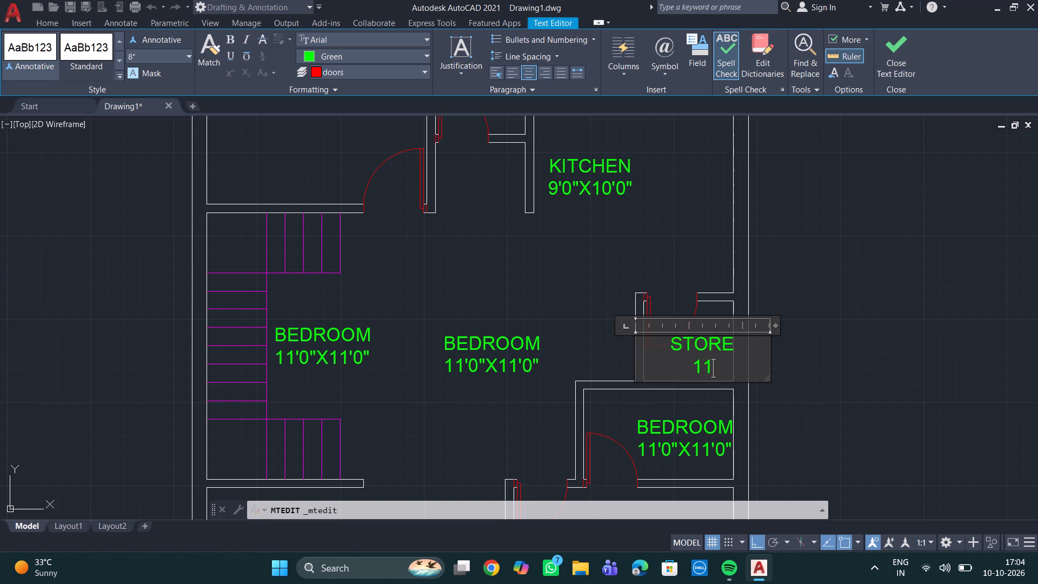
{"action": "key", "text": "BackSpace"}
{"action": "key", "text": "BackSpace"}
{"action": "type", "text": "4'"}
{"action": "type", "text": "6\""}
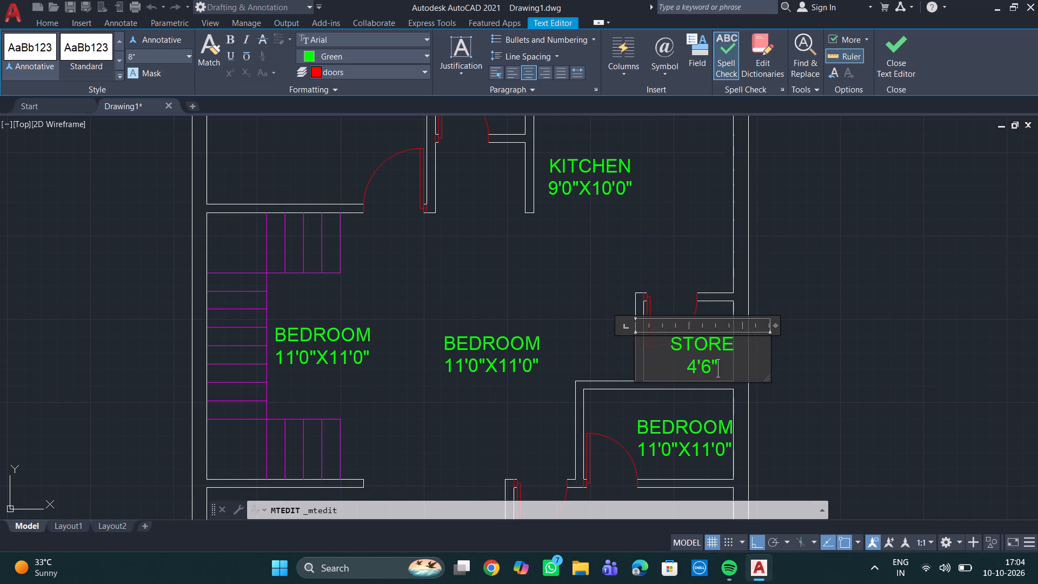
{"action": "key", "text": "x"}
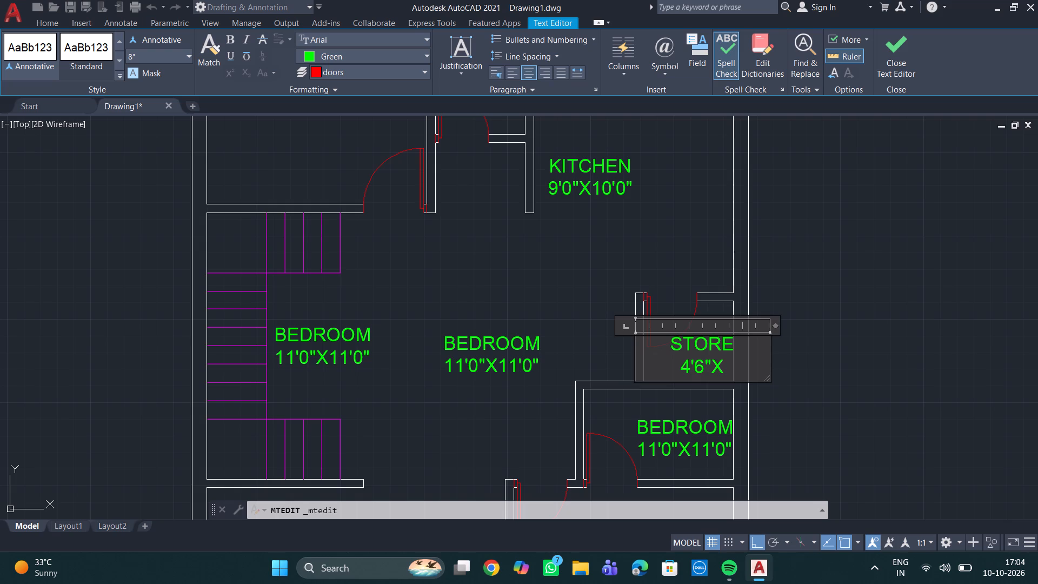
{"action": "type", "text": "4'0\""}
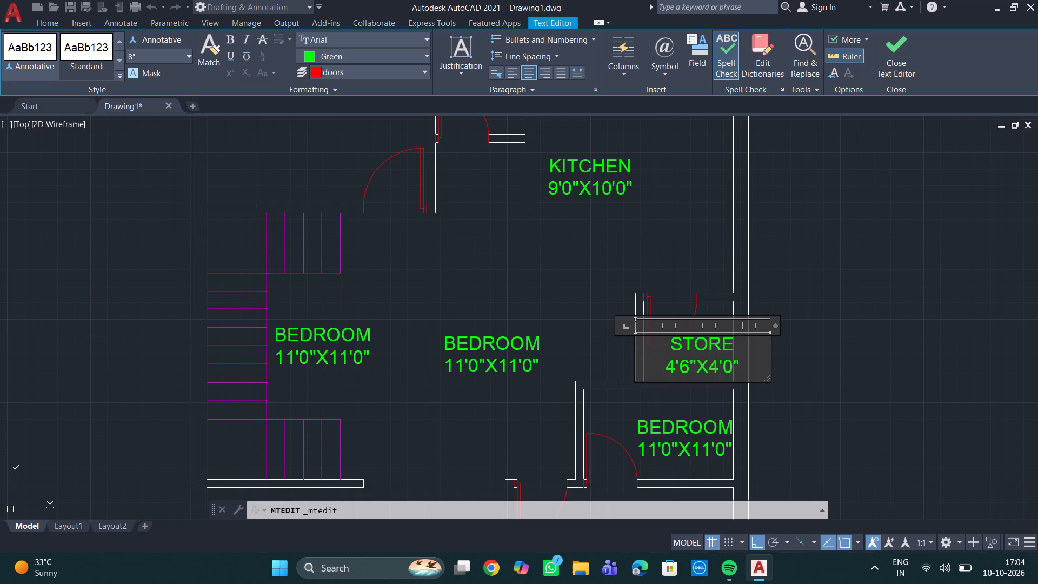
{"action": "left_click_drag", "start_coordinate": [877, 256], "coordinate": [886, 248]}
Move the STORE label slightly left so it sits within its room's walls.
{"action": "left_click", "coordinate": [701, 341]}
{"action": "left_click_drag", "start_coordinate": [702, 340], "coordinate": [697, 341]}
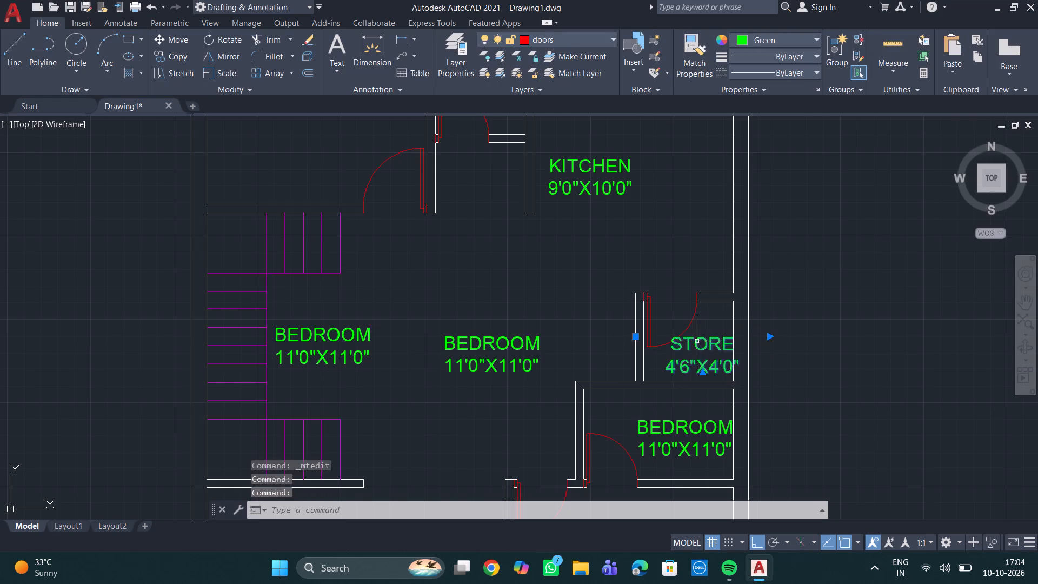
{"action": "left_click_drag", "start_coordinate": [697, 341], "coordinate": [695, 341]}
Rename the label in the room directly below the store to ATT.TOILET.
{"action": "middle_click_drag", "start_coordinate": [727, 433], "coordinate": [684, 362]}
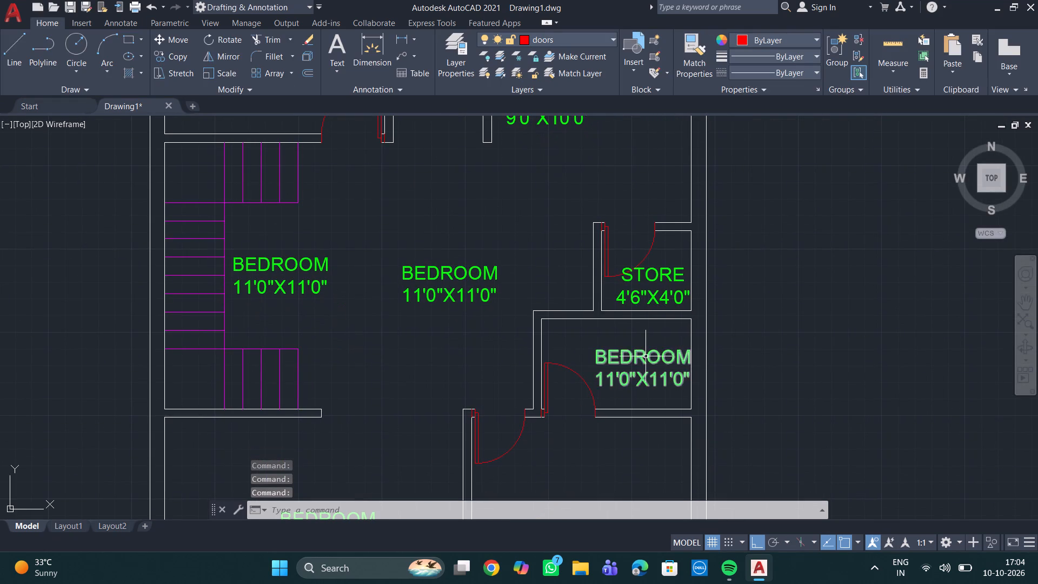
{"action": "double_click", "coordinate": [646, 356]}
{"action": "left_click", "coordinate": [692, 356]}
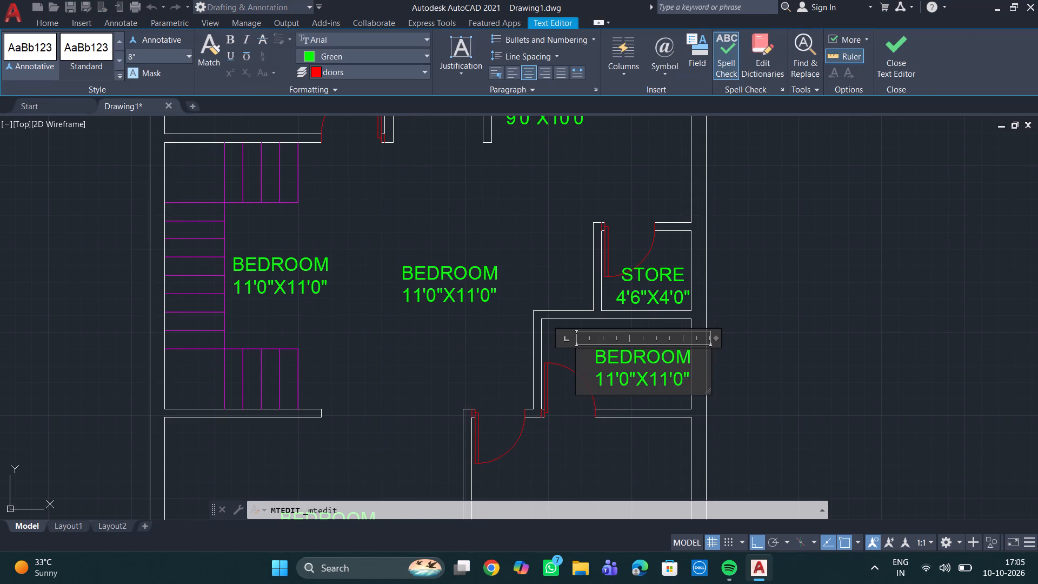
{"action": "key", "text": "BackSpace"}
{"action": "key", "text": "BackSpace"}
{"action": "key", "text": "BackSpace"}
{"action": "key", "text": "BackSpace"}
{"action": "key", "text": "BackSpace"}
{"action": "key", "text": "BackSpace"}
{"action": "key", "text": "BackSpace"}
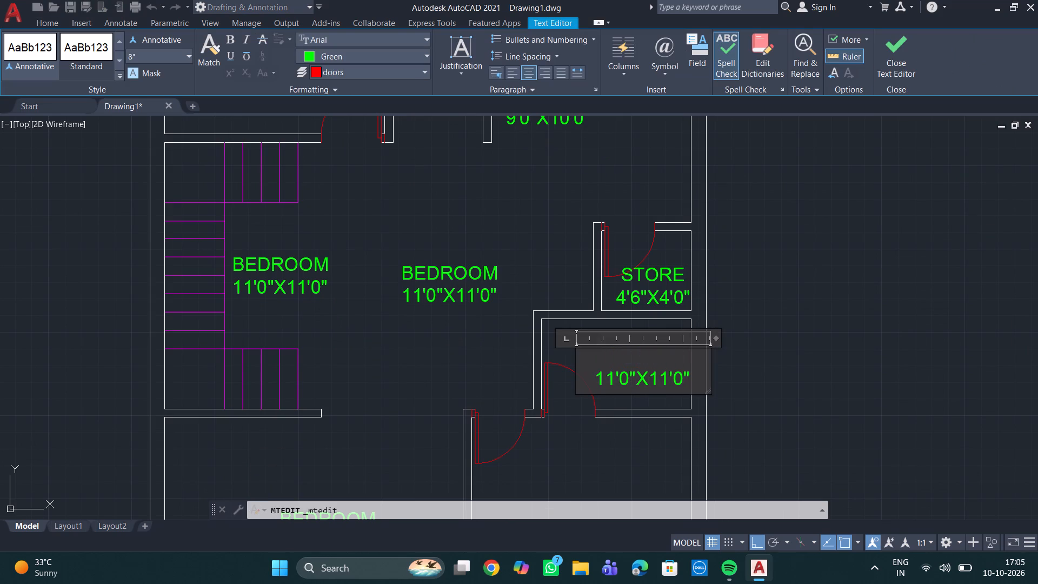
{"action": "type", "text": "ATT"}
{"action": "key", "text": "space"}
{"action": "key", "text": "BackSpace"}
{"action": "key", "text": "period"}
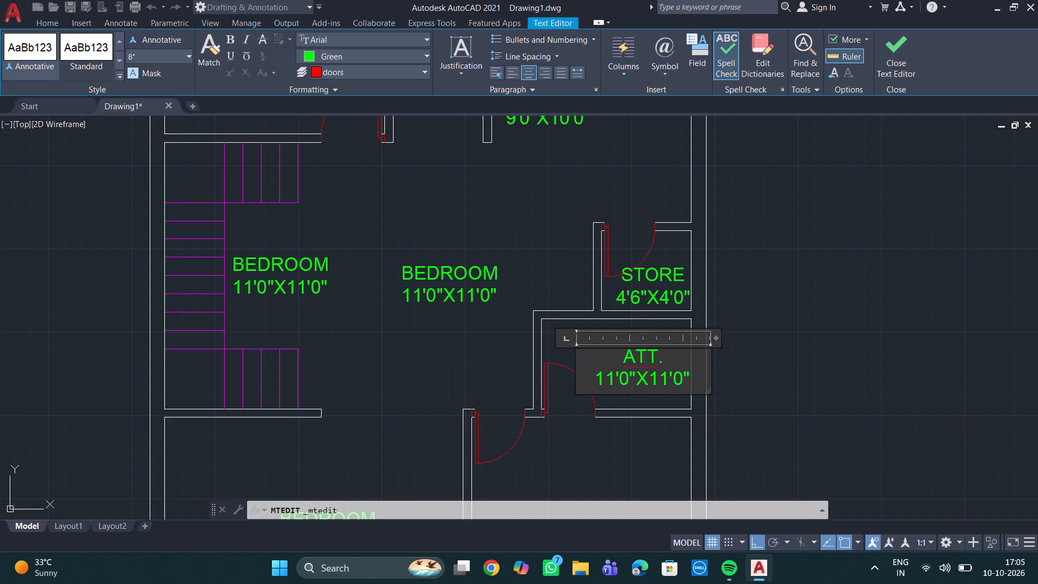
{"action": "type", "text": "TOILET"}
{"action": "left_click", "coordinate": [801, 366]}
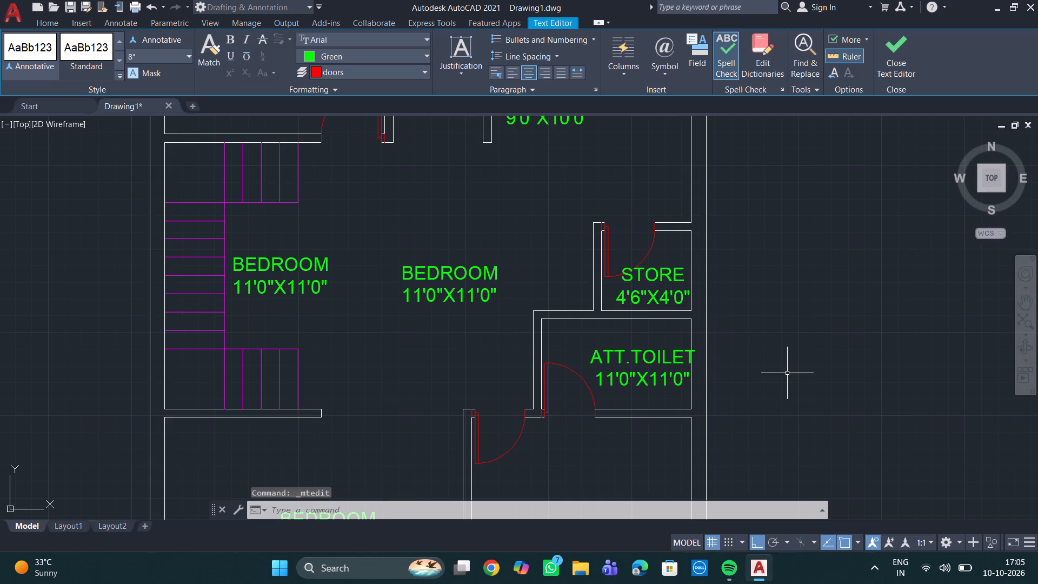
Set the size line of the ATT.TOILET label to 7'6"X4'6" and finish editing that label.
{"action": "left_click", "coordinate": [644, 357]}
{"action": "left_click_drag", "start_coordinate": [644, 357], "coordinate": [603, 331]}
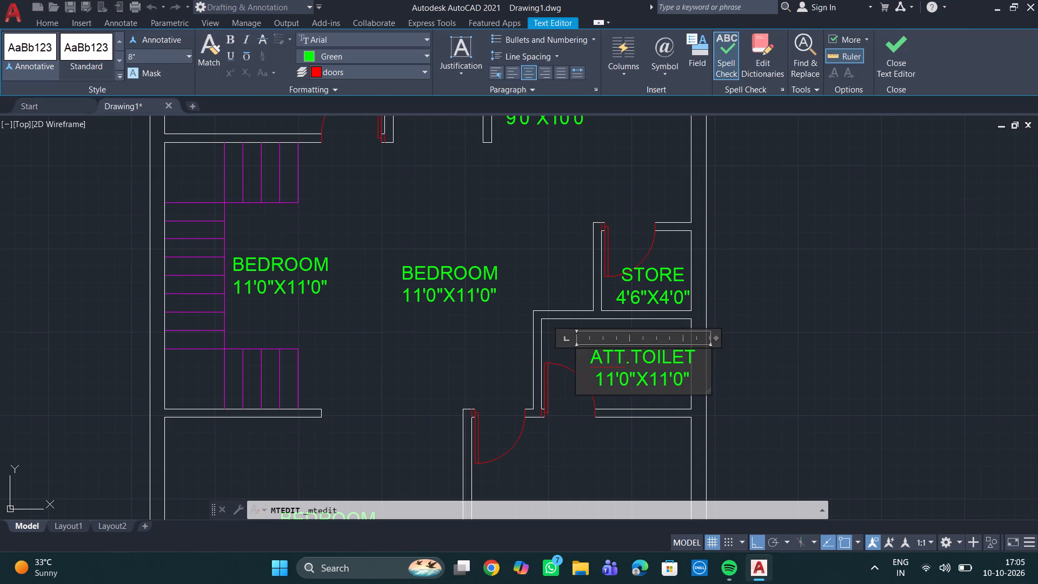
{"action": "left_click", "coordinate": [701, 379]}
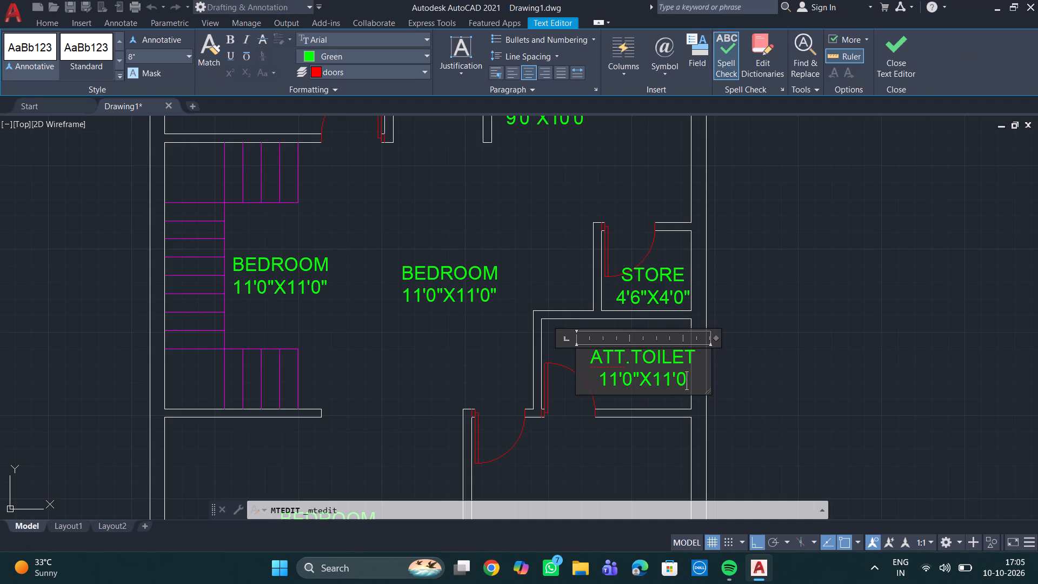
{"action": "key", "text": "BackSpace"}
{"action": "key", "text": "BackSpace"}
{"action": "key", "text": "BackSpace"}
{"action": "key", "text": "BackSpace"}
{"action": "key", "text": "BackSpace"}
{"action": "key", "text": "BackSpace"}
{"action": "key", "text": "BackSpace"}
{"action": "key", "text": "BackSpace"}
{"action": "key", "text": "BackSpace"}
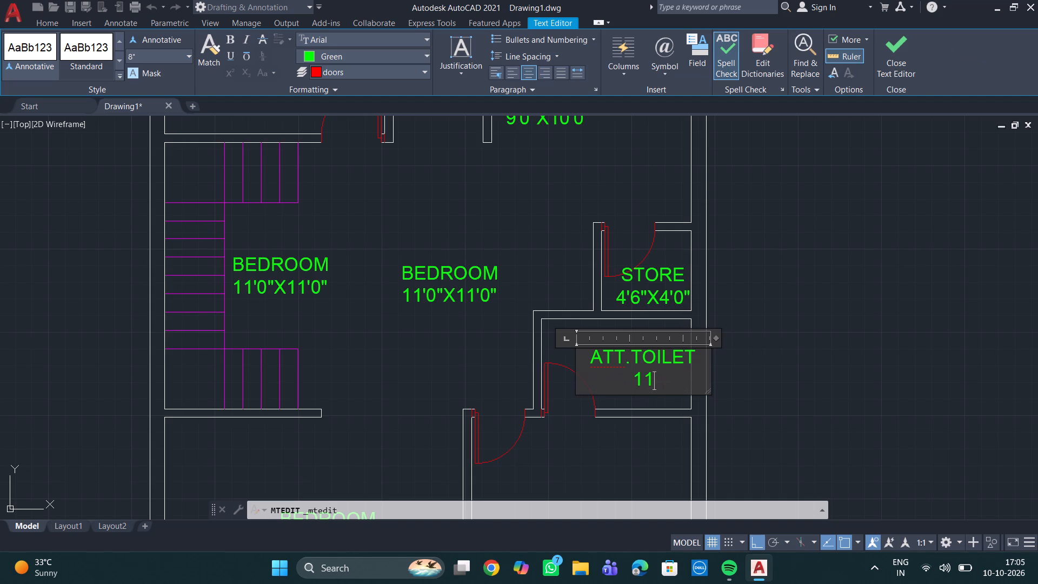
{"action": "key", "text": "BackSpace"}
{"action": "key", "text": "BackSpace"}
{"action": "type", "text": "7'"}
{"action": "type", "text": "6\""}
{"action": "key", "text": "x"}
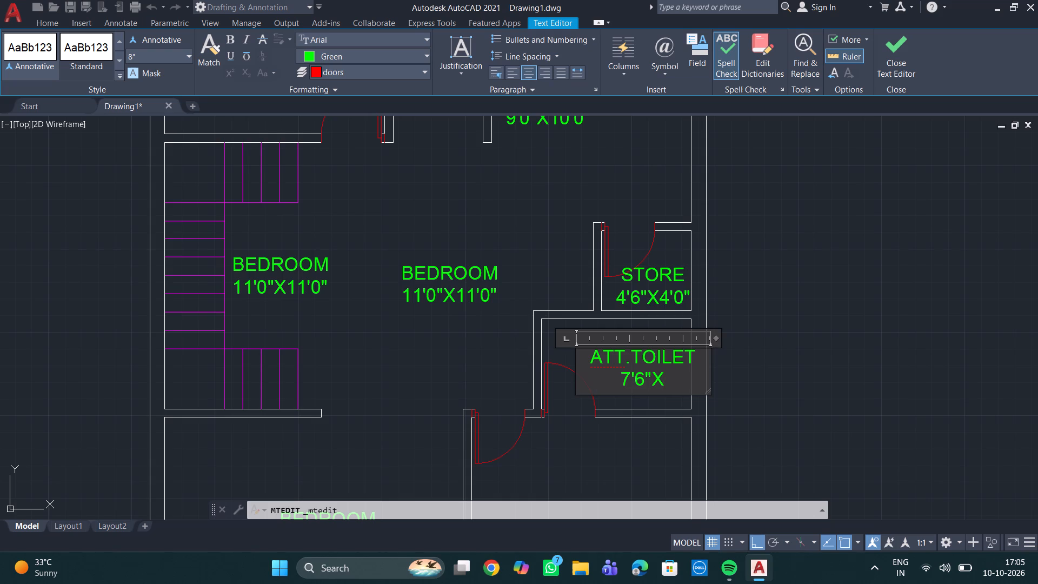
{"action": "type", "text": "4'6\""}
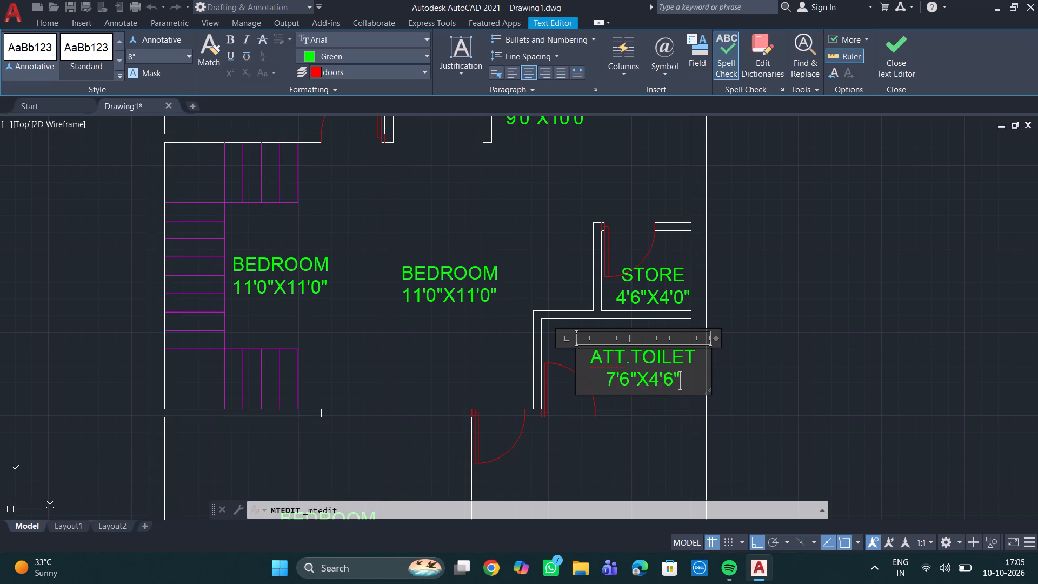
{"action": "left_click", "coordinate": [801, 359]}
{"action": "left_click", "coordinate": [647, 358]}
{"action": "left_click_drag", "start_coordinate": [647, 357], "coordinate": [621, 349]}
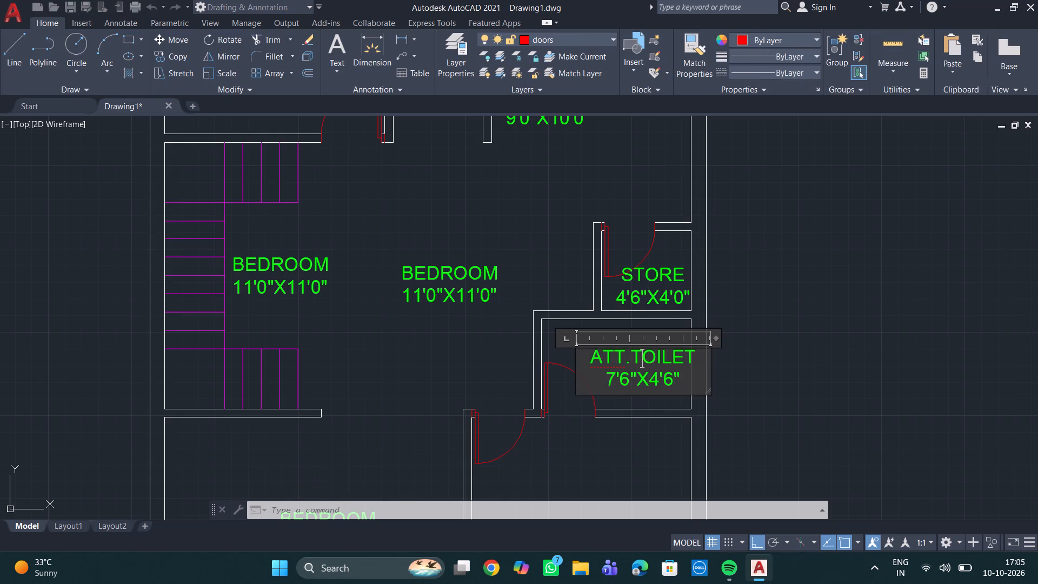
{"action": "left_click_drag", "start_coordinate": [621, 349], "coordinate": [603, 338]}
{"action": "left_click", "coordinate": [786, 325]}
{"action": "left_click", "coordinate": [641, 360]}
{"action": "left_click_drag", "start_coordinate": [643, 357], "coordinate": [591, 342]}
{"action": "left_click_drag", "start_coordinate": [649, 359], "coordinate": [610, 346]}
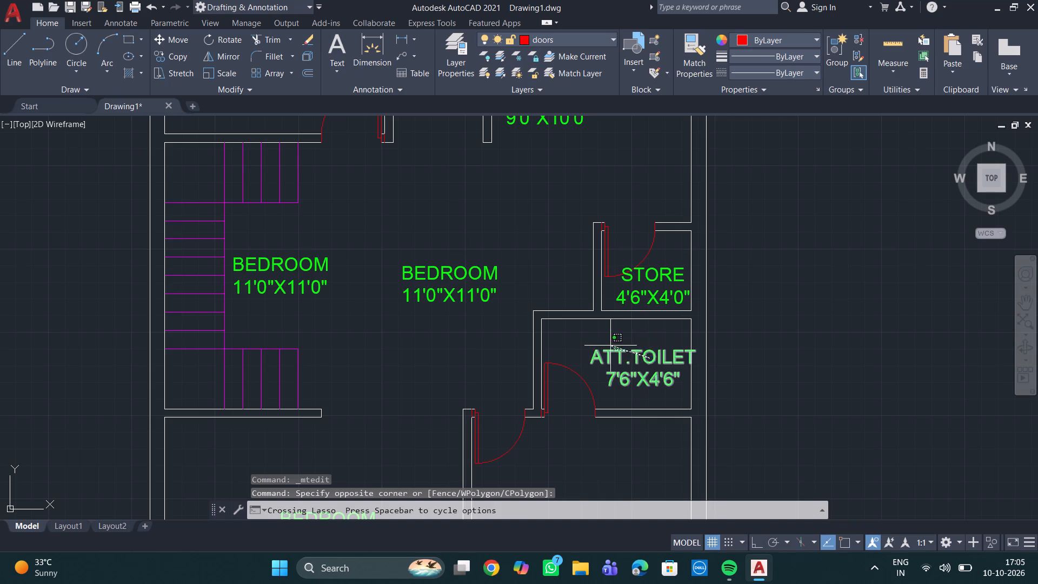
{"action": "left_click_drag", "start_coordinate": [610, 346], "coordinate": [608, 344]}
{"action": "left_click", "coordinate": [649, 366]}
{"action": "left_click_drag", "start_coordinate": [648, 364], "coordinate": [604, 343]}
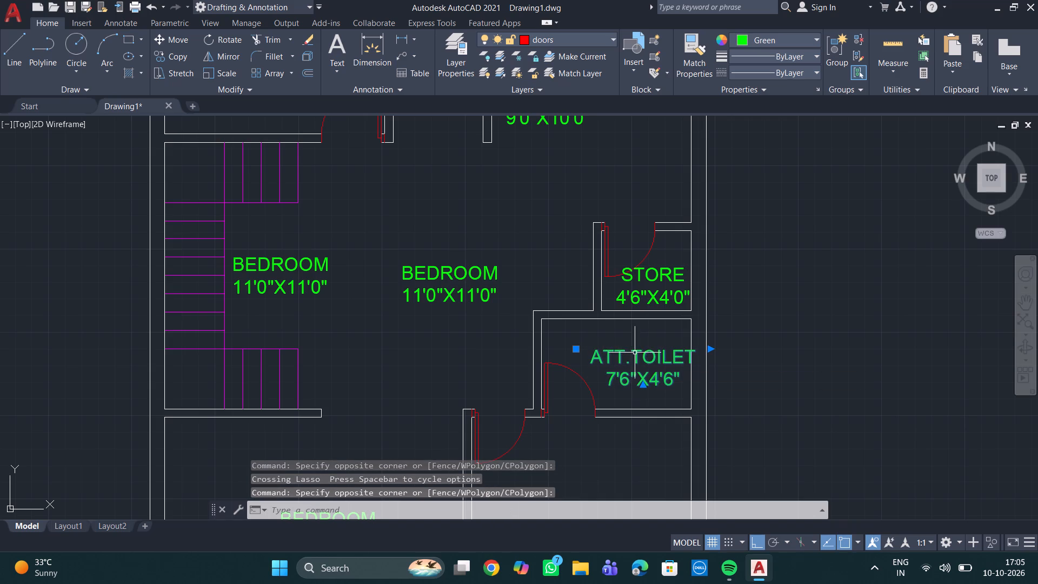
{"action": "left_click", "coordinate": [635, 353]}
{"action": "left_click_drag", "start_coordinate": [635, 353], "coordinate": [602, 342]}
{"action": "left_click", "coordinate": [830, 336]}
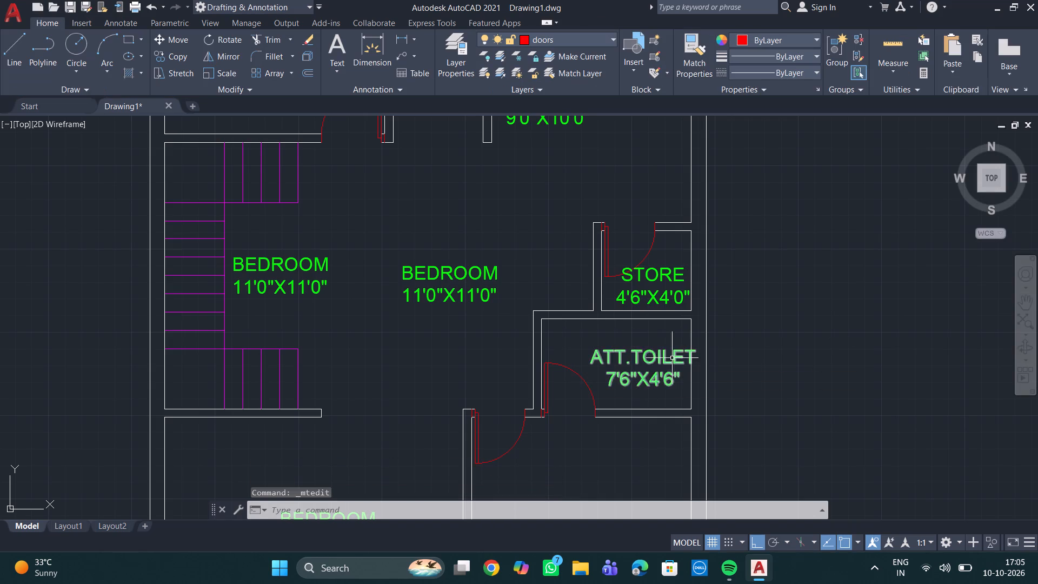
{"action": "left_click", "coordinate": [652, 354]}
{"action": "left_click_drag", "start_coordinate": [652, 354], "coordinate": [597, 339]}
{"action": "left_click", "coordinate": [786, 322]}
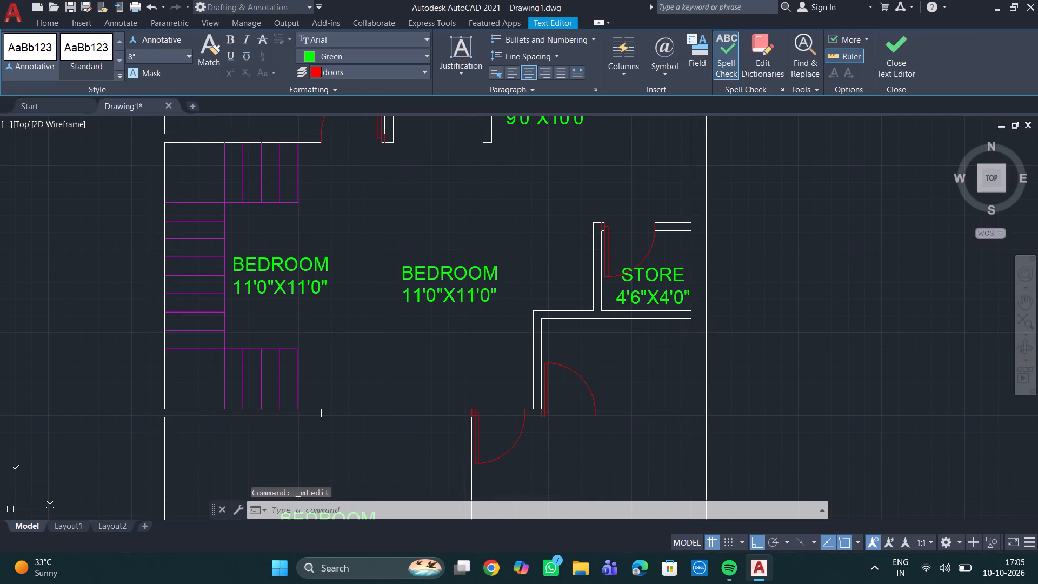
Move the ATT.TOILET label up and left within its room, clear of the room's right wall.
{"action": "left_click", "coordinate": [640, 363]}
{"action": "left_click_drag", "start_coordinate": [636, 357], "coordinate": [606, 349]}
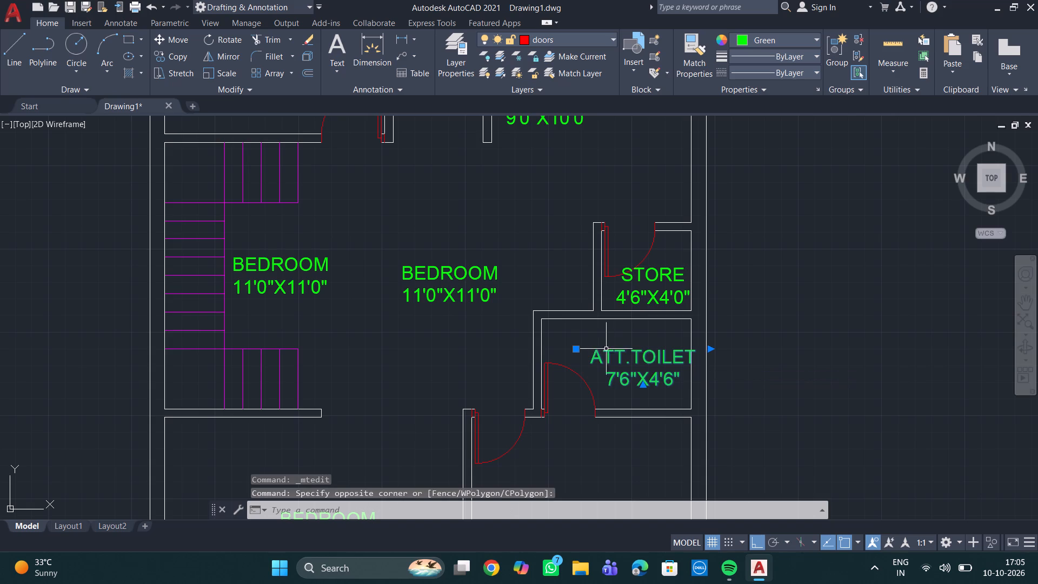
{"action": "left_click_drag", "start_coordinate": [606, 349], "coordinate": [578, 329]}
{"action": "left_click_drag", "start_coordinate": [648, 354], "coordinate": [608, 341]}
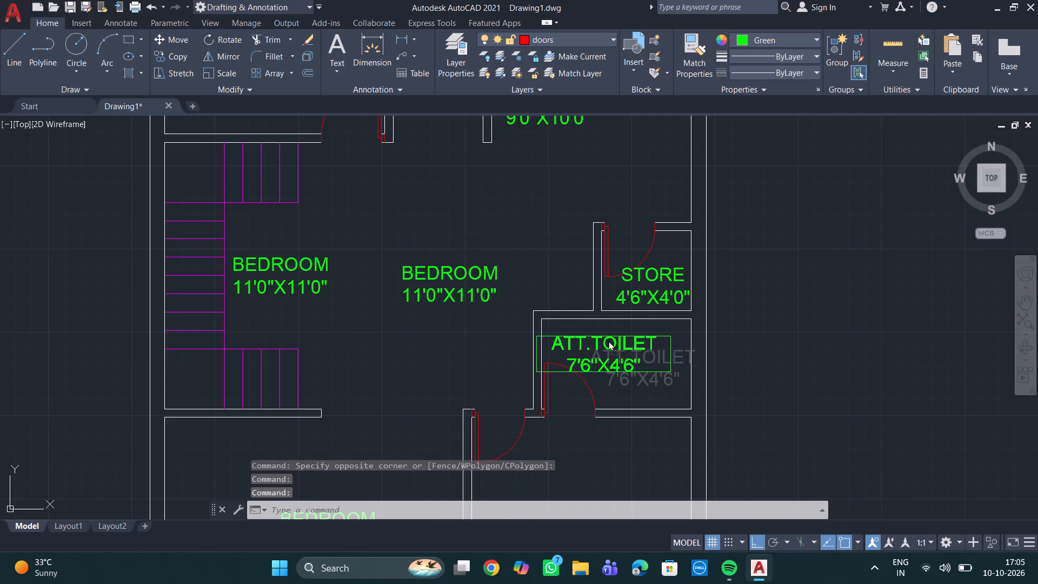
Place the ATT.TOILET label close to the upper wall of its room, clear of the door swing.
{"action": "left_click_drag", "start_coordinate": [608, 341], "coordinate": [617, 331]}
Add MASTER before BEDROOM in the label of the large room directly below the attached toilet.
{"action": "middle_click_drag", "start_coordinate": [774, 383], "coordinate": [756, 334]}
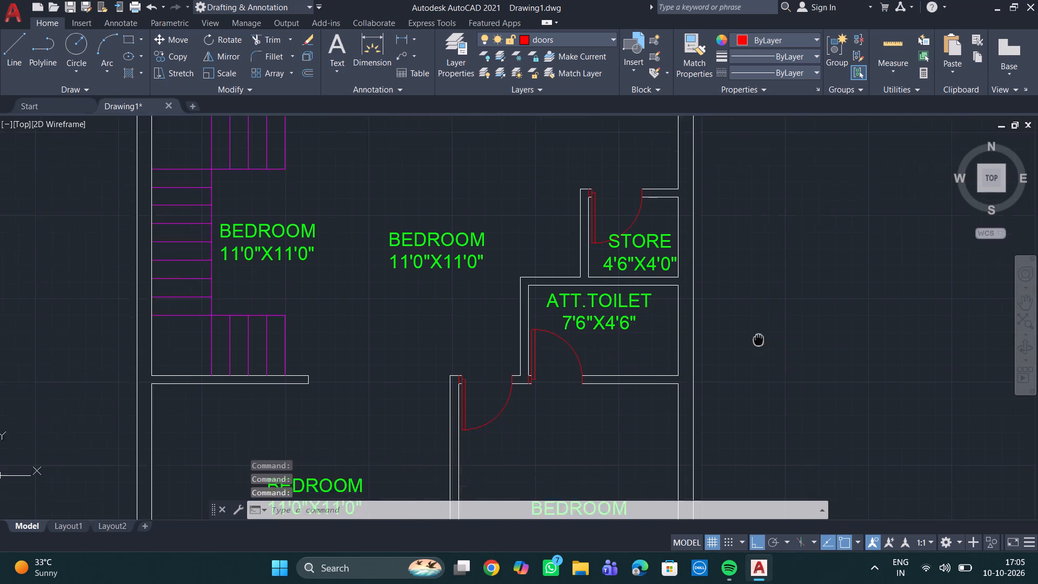
{"action": "middle_click_drag", "start_coordinate": [756, 334], "coordinate": [749, 308]}
{"action": "scroll", "coordinate": [749, 308], "scroll_direction": "down", "scroll_amount": 3}
{"action": "middle_click_drag", "start_coordinate": [713, 358], "coordinate": [676, 314]}
{"action": "scroll", "coordinate": [674, 314], "scroll_direction": "up", "scroll_amount": 2}
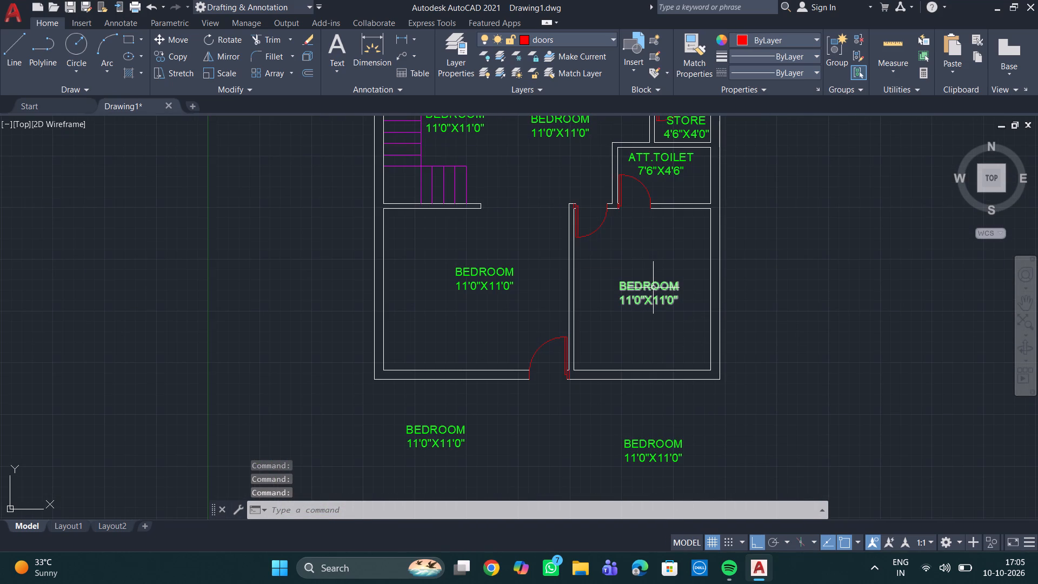
{"action": "double_click", "coordinate": [653, 287]}
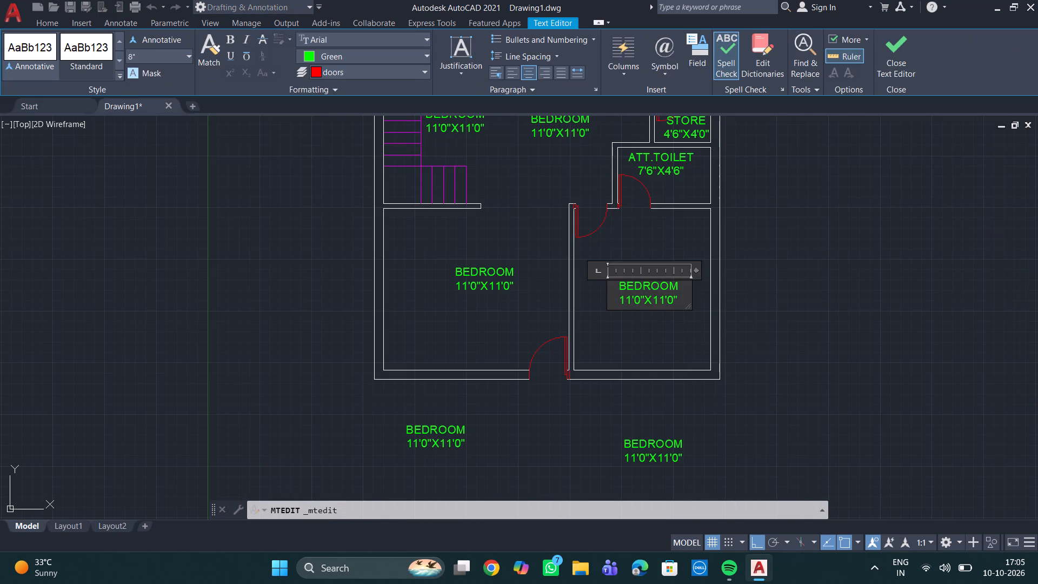
{"action": "left_click", "coordinate": [686, 282]}
{"action": "key", "text": "Up"}
{"action": "key", "text": "Left"}
{"action": "key", "text": "Left"}
{"action": "key", "text": "Left"}
{"action": "key", "text": "Left"}
{"action": "key", "text": "Left"}
{"action": "key", "text": "Left"}
{"action": "key", "text": "Left"}
{"action": "key", "text": "Left"}
{"action": "key", "text": "Left"}
{"action": "type", "text": "MASTER"}
{"action": "key", "text": "space"}
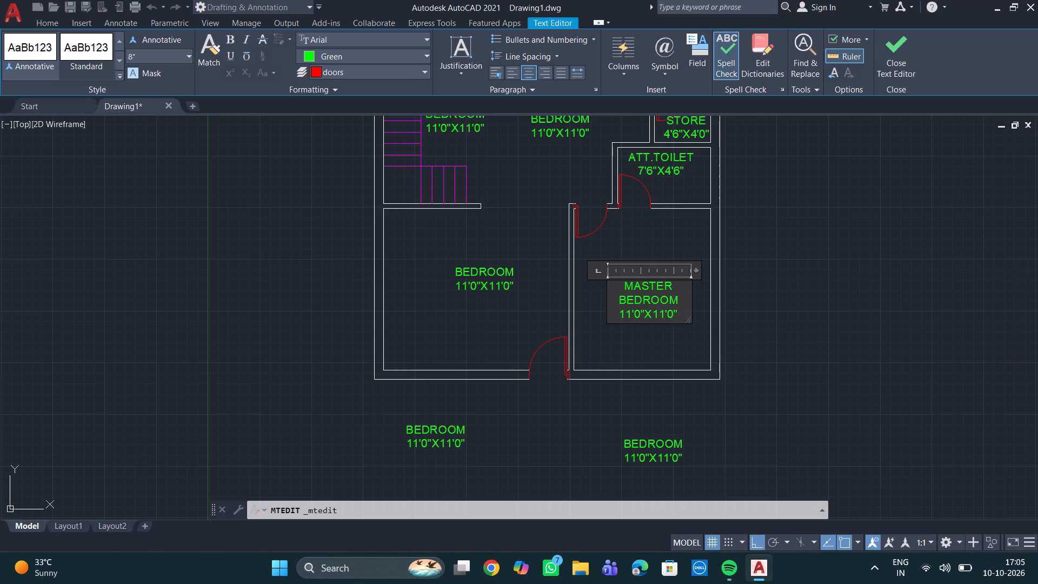
Set the size line of the MASTER BEDROOM label to 11'0"X13'0" and finish editing that label.
{"action": "key", "text": "Down"}
{"action": "key", "text": "Right"}
{"action": "key", "text": "Right"}
{"action": "key", "text": "Right"}
{"action": "key", "text": "Right"}
{"action": "key", "text": "Right"}
{"action": "key", "text": "Right"}
{"action": "key", "text": "Right"}
{"action": "key", "text": "Right"}
{"action": "key", "text": "Right"}
{"action": "key", "text": "Right"}
{"action": "key", "text": "Right"}
{"action": "key", "text": "BackSpace"}
{"action": "key", "text": "BackSpace"}
{"action": "key", "text": "BackSpace"}
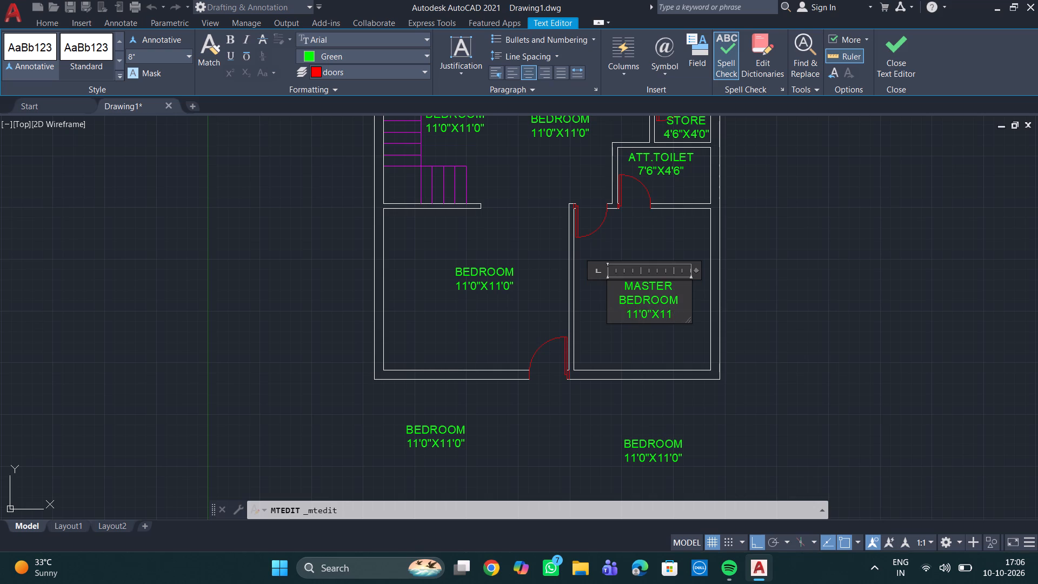
{"action": "key", "text": "BackSpace"}
{"action": "key", "text": "BackSpace"}
{"action": "type", "text": "13'"}
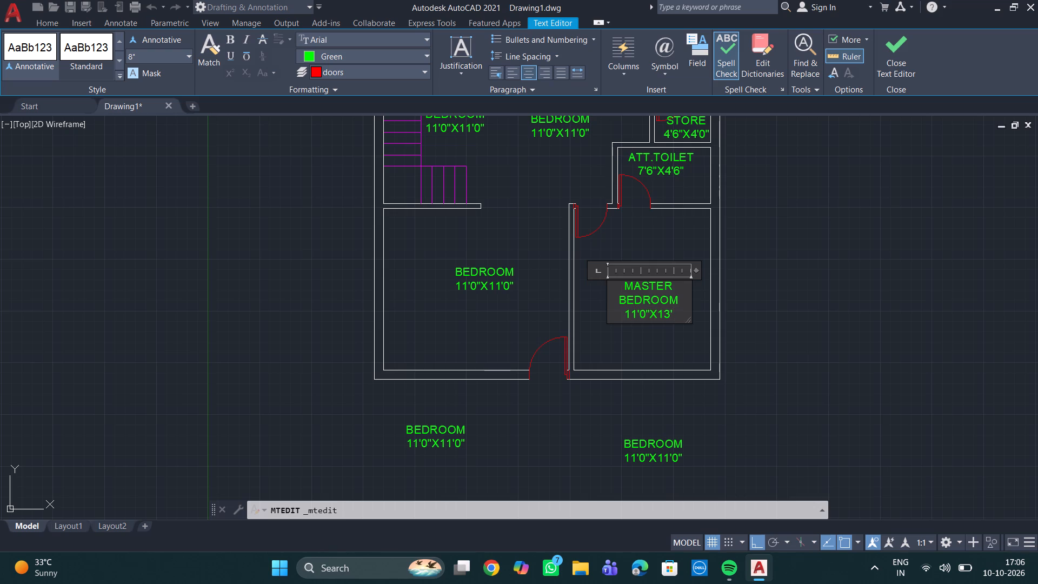
{"action": "type", "text": ".0\""}
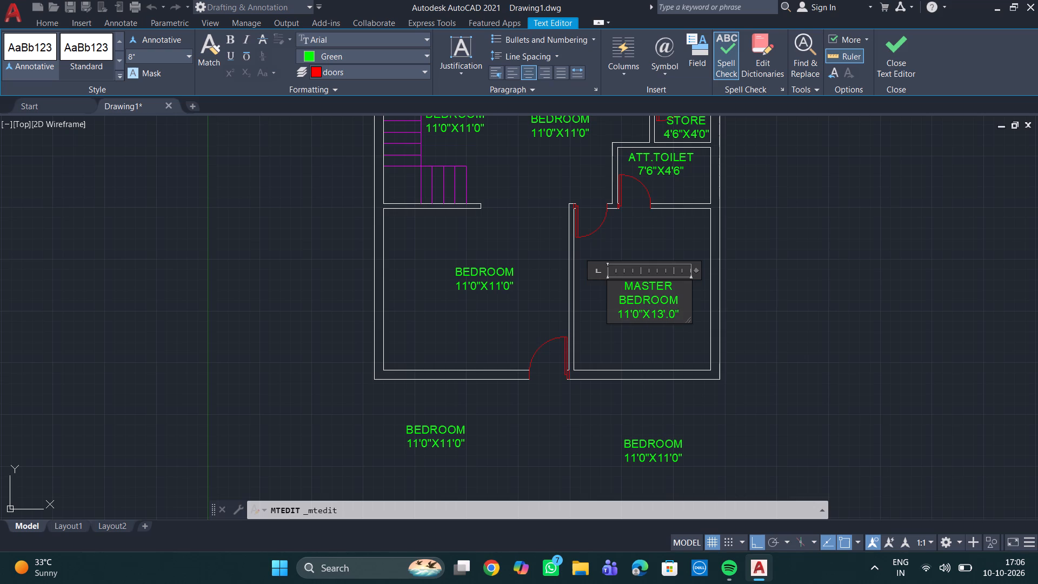
{"action": "key", "text": "BackSpace"}
{"action": "key", "text": "BackSpace"}
{"action": "key", "text": "BackSpace"}
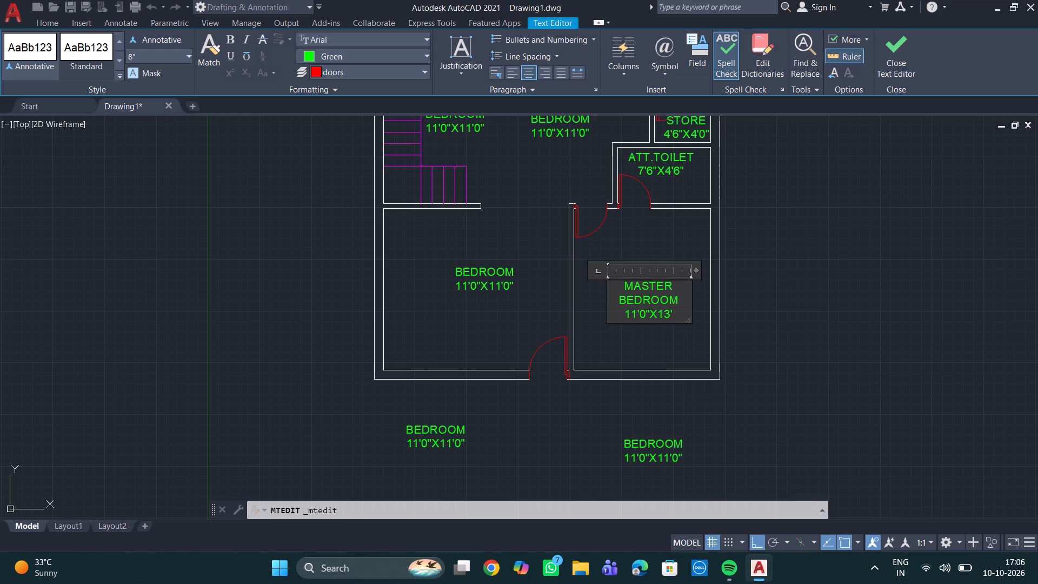
{"action": "key", "text": "0"}
{"action": "key", "text": "shift+quotedbl"}
{"action": "left_click", "coordinate": [834, 223]}
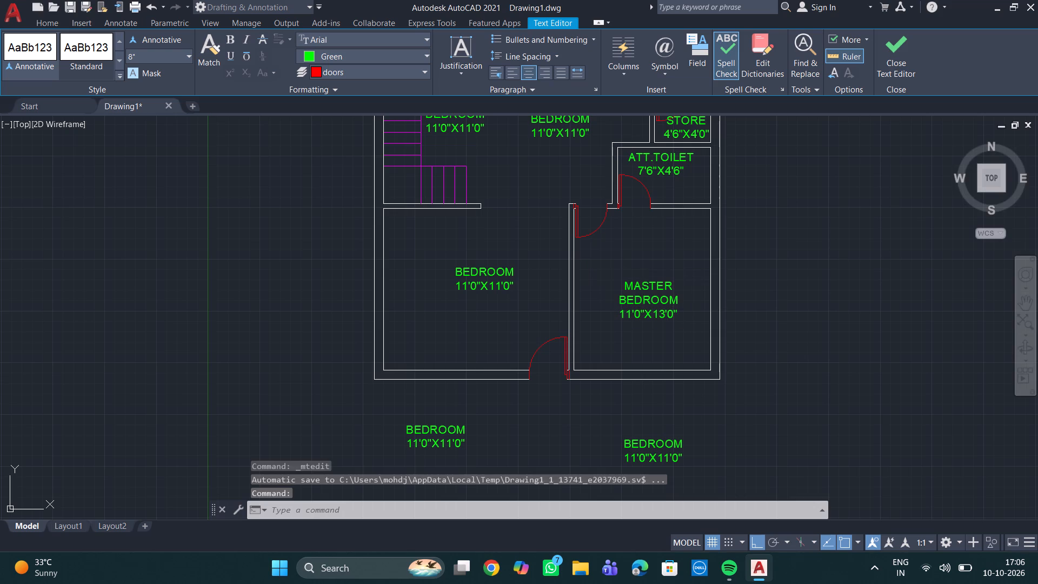
Rename the BEDROOM label in the room beside the master bedroom to LIVING ROOM.
{"action": "double_click", "coordinate": [481, 274]}
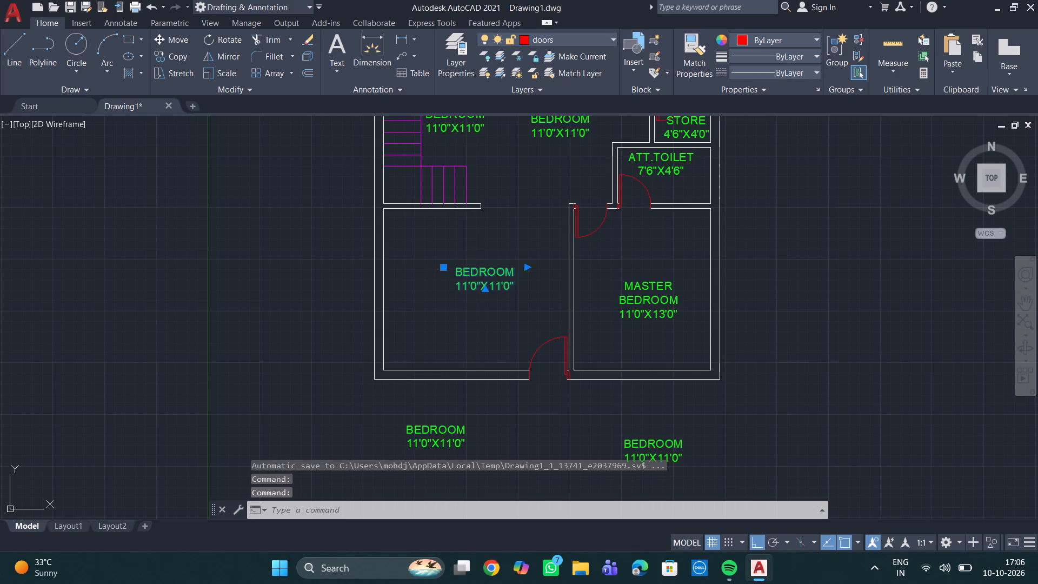
{"action": "left_click", "coordinate": [520, 268]}
{"action": "key", "text": "BackSpace"}
{"action": "key", "text": "BackSpace"}
{"action": "key", "text": "BackSpace"}
{"action": "key", "text": "BackSpace"}
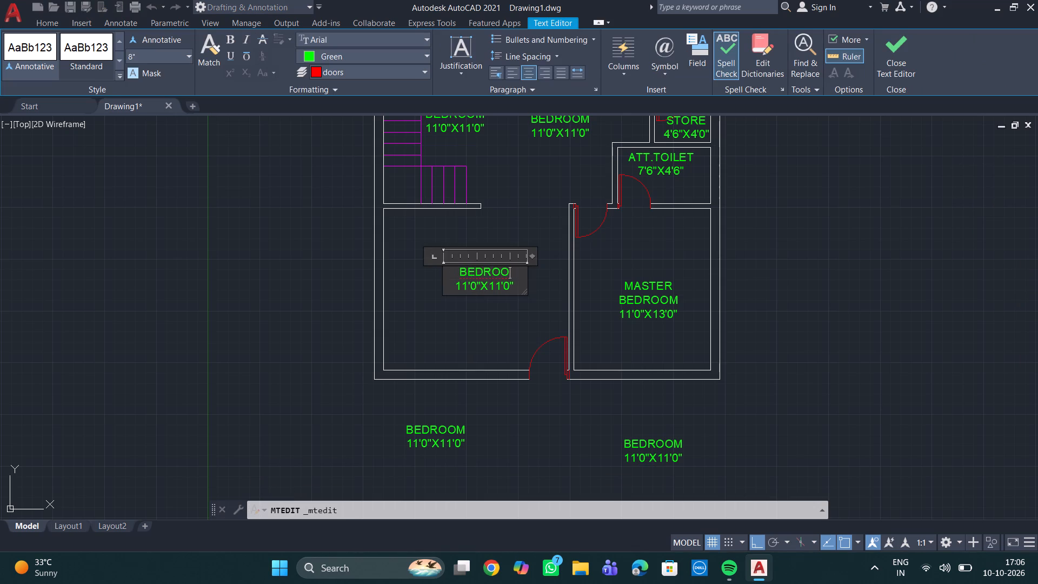
{"action": "key", "text": "BackSpace"}
{"action": "key", "text": "BackSpace"}
{"action": "key", "text": "BackSpace"}
{"action": "type", "text": "LIVING"}
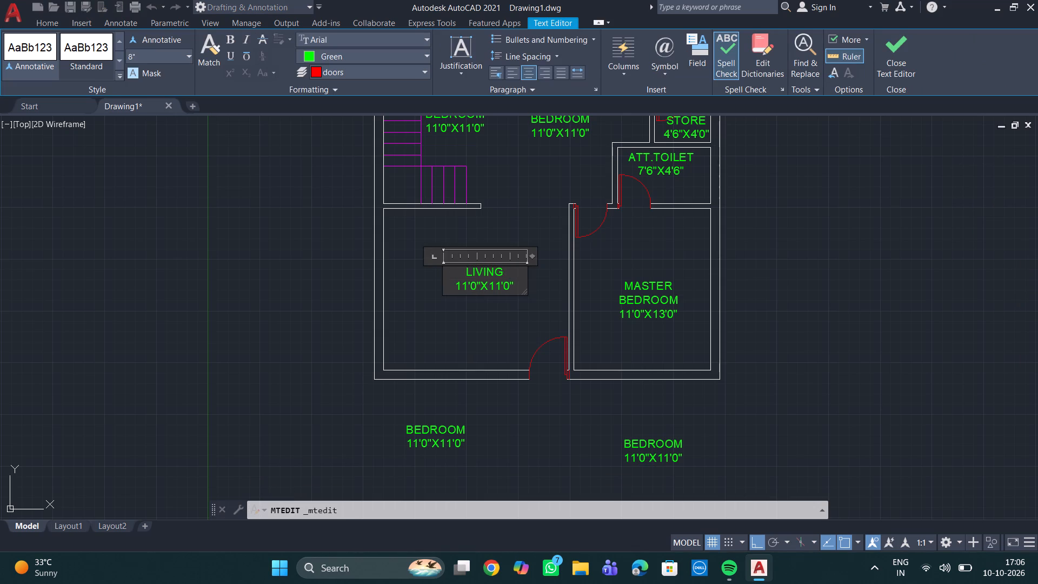
{"action": "key", "text": "space"}
{"action": "type", "text": "ROOM"}
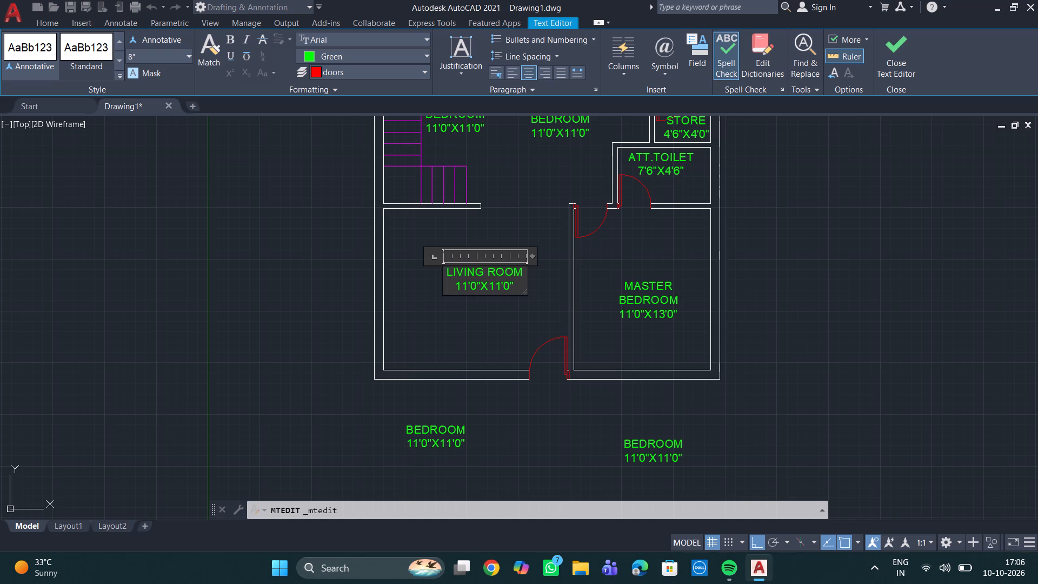
Set the size line of the LIVING ROOM label to 14'0"X12'0" and finish editing that label.
{"action": "key", "text": "Down"}
{"action": "key", "text": "BackSpace"}
{"action": "key", "text": "BackSpace"}
{"action": "key", "text": "BackSpace"}
{"action": "key", "text": "BackSpace"}
{"action": "key", "text": "BackSpace"}
{"action": "key", "text": "BackSpace"}
{"action": "key", "text": "BackSpace"}
{"action": "key", "text": "BackSpace"}
{"action": "key", "text": "BackSpace"}
{"action": "key", "text": "BackSpace"}
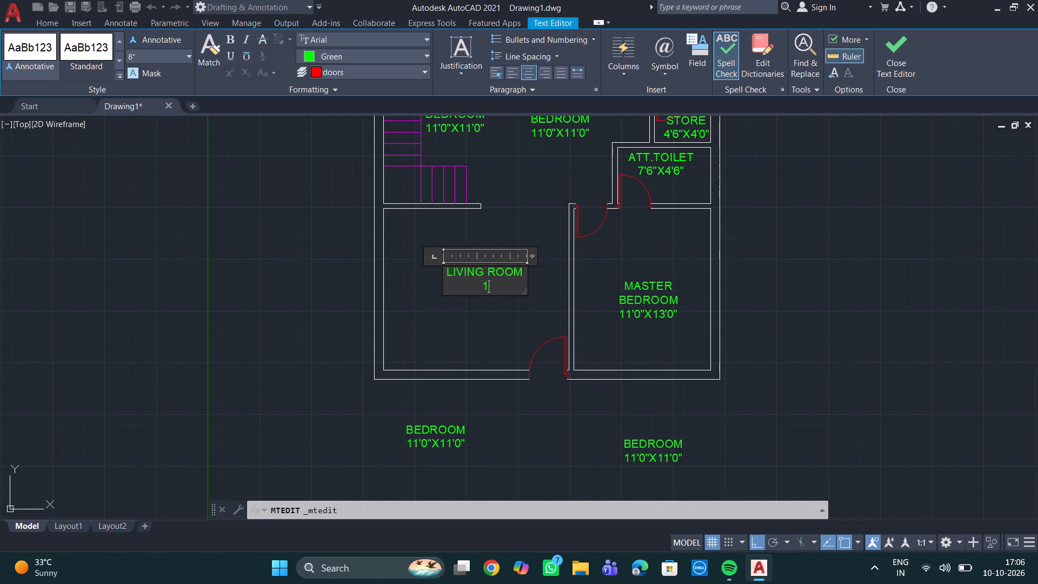
{"action": "type", "text": "4'"}
{"action": "type", "text": "0\"X"}
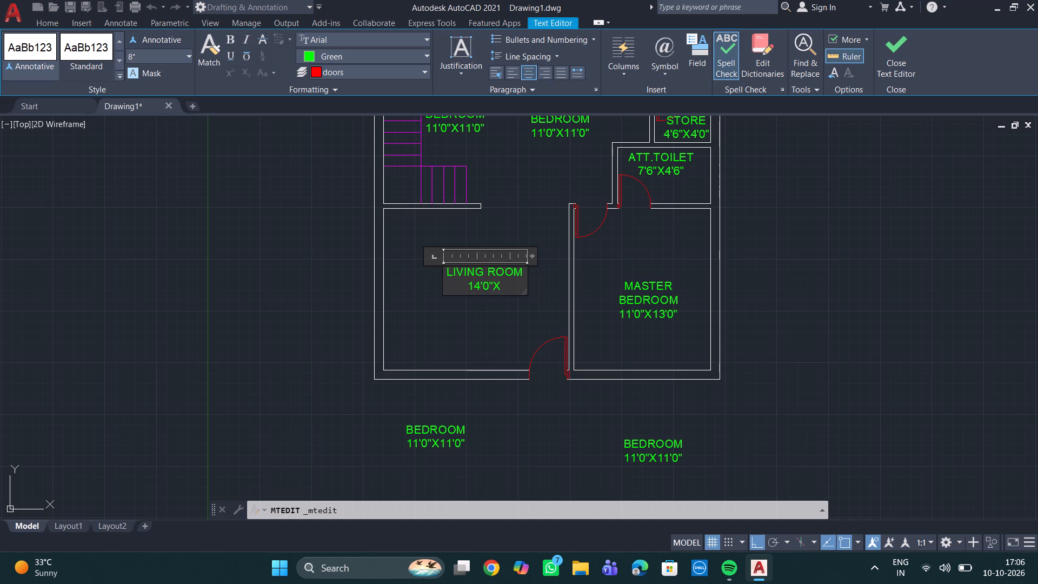
{"action": "type", "text": "13"}
{"action": "key", "text": "BackSpace"}
{"action": "type", "text": "2'"}
{"action": "type", "text": "0\""}
{"action": "left_click", "coordinate": [517, 200]}
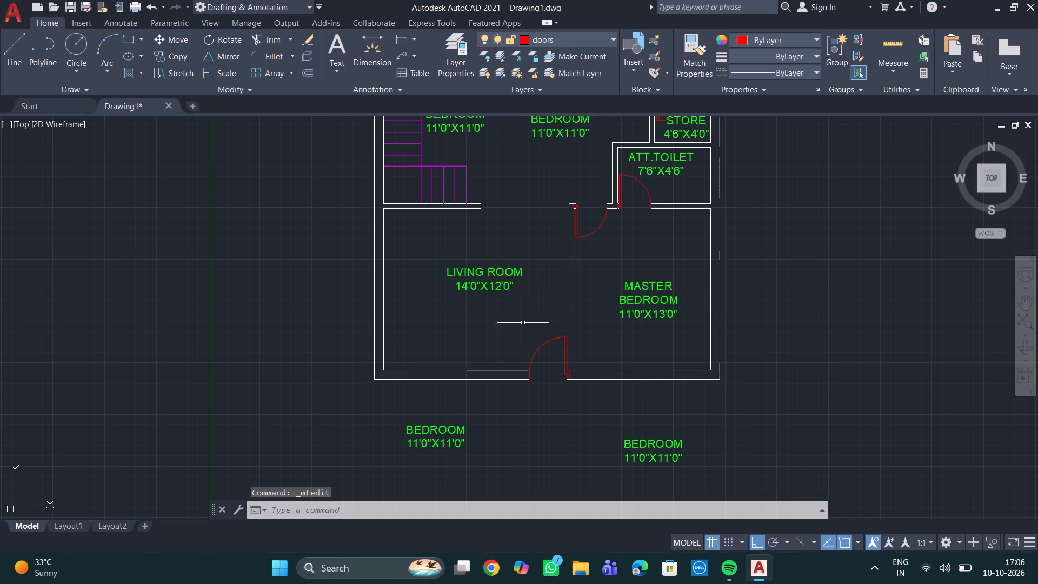
Rename the BEDROOM label outside the walls, below the master bedroom, to PARKING.
{"action": "double_click", "coordinate": [647, 442]}
{"action": "left_click", "coordinate": [688, 446]}
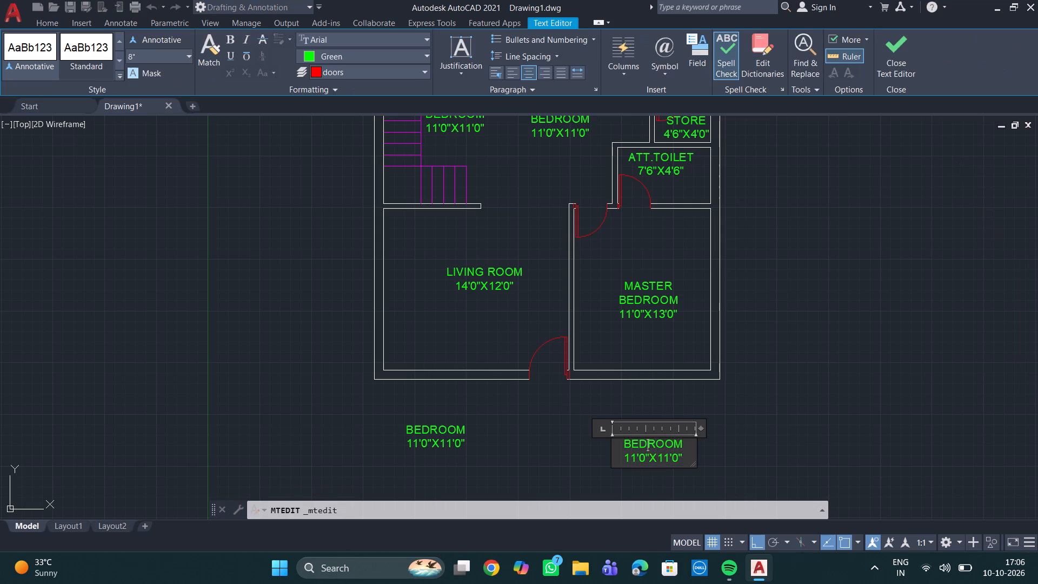
{"action": "key", "text": "BackSpace"}
{"action": "key", "text": "BackSpace"}
{"action": "key", "text": "BackSpace"}
{"action": "key", "text": "BackSpace"}
{"action": "key", "text": "BackSpace"}
{"action": "key", "text": "BackSpace"}
{"action": "key", "text": "BackSpace"}
{"action": "type", "text": "PARE"}
{"action": "key", "text": "BackSpace"}
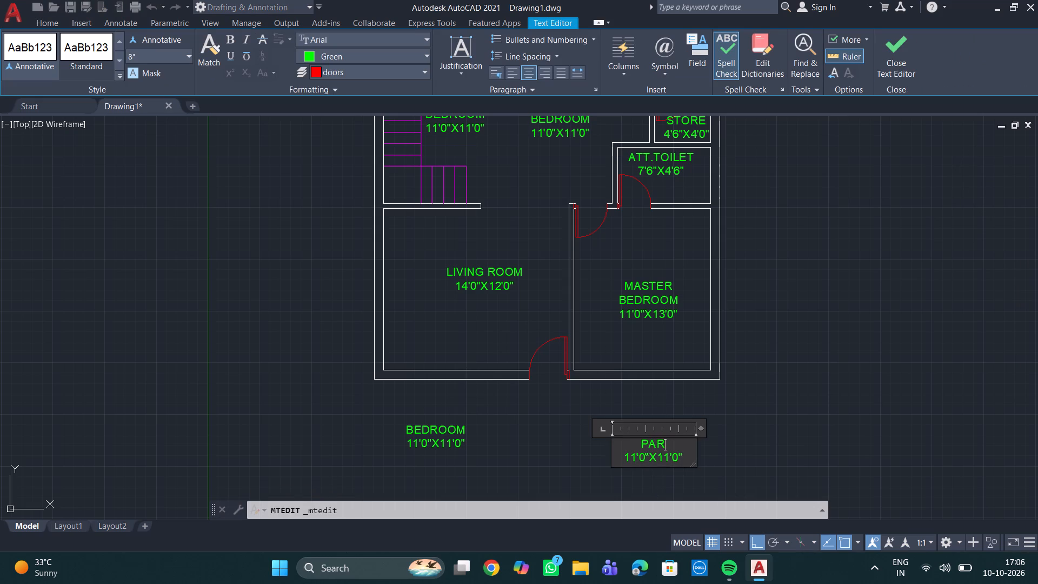
{"action": "type", "text": "KING"}
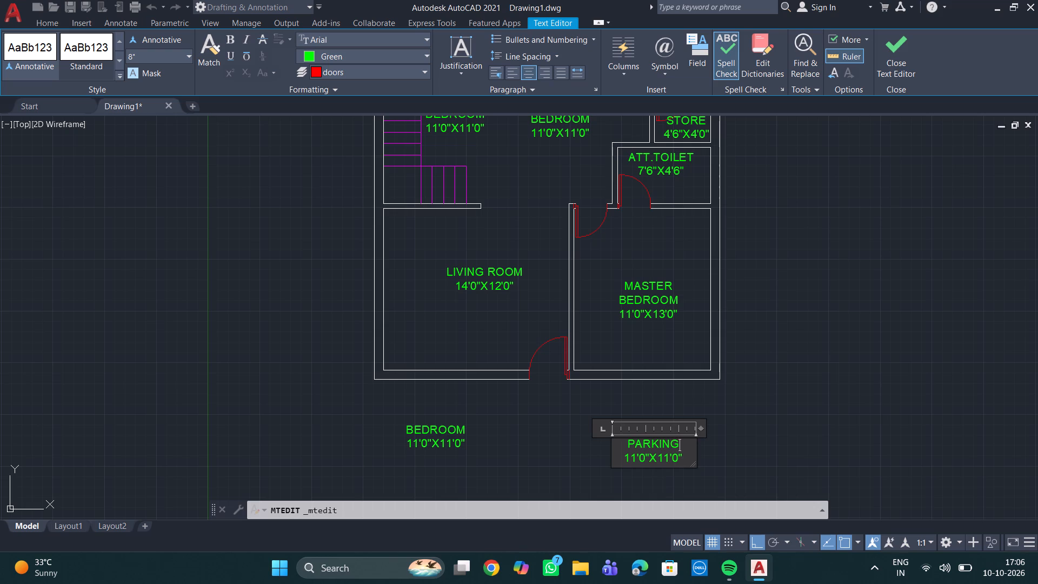
Set the size line of the PARKING label to 15'0"X16'0" and finish editing that label.
{"action": "key", "text": "Down"}
{"action": "key", "text": "Right"}
{"action": "key", "text": "BackSpace"}
{"action": "key", "text": "BackSpace"}
{"action": "key", "text": "BackSpace"}
{"action": "key", "text": "BackSpace"}
{"action": "key", "text": "BackSpace"}
{"action": "key", "text": "BackSpace"}
{"action": "key", "text": "BackSpace"}
{"action": "key", "text": "BackSpace"}
{"action": "key", "text": "BackSpace"}
{"action": "key", "text": "BackSpace"}
{"action": "key", "text": "BackSpace"}
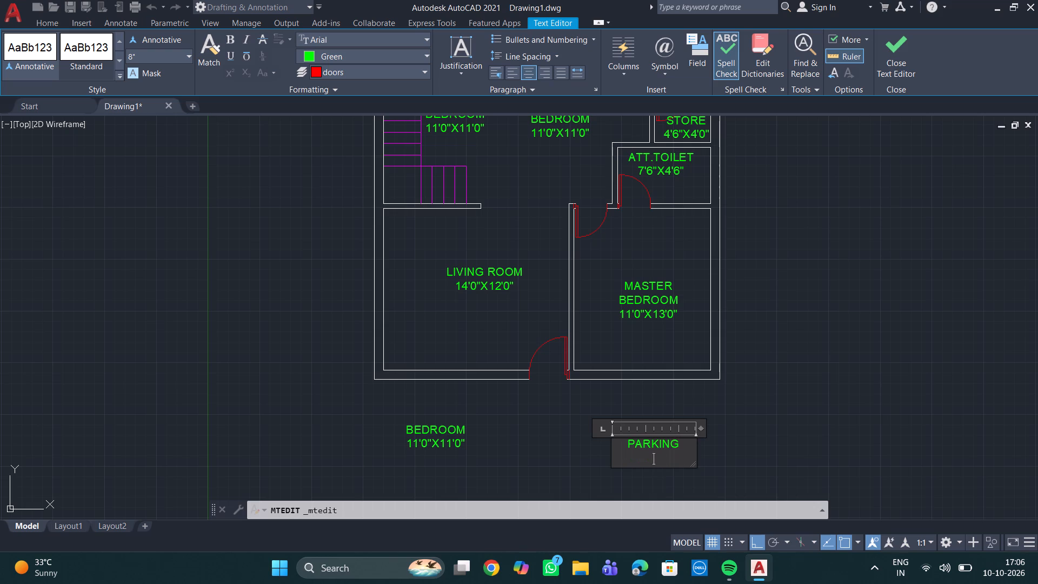
{"action": "type", "text": "15"}
{"action": "key", "text": "apostrophe"}
{"action": "type", "text": "0\""}
{"action": "key", "text": "x"}
{"action": "type", "text": "16'"}
{"action": "type", "text": "0\""}
{"action": "left_click", "coordinate": [754, 428]}
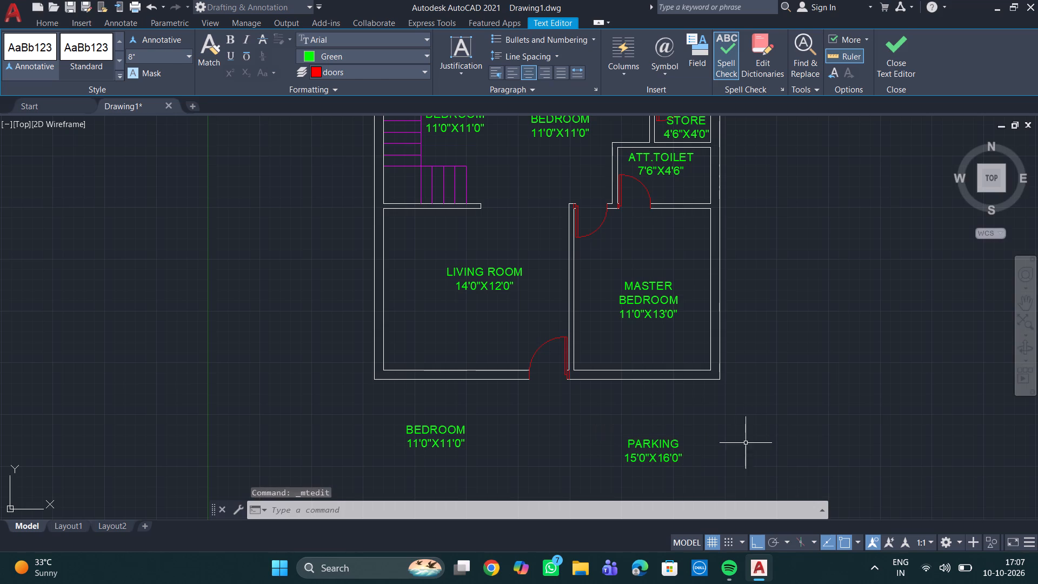
Rename the BEDROOM label outside the walls, below the living room, to OPEN AREA.
{"action": "double_click", "coordinate": [434, 430]}
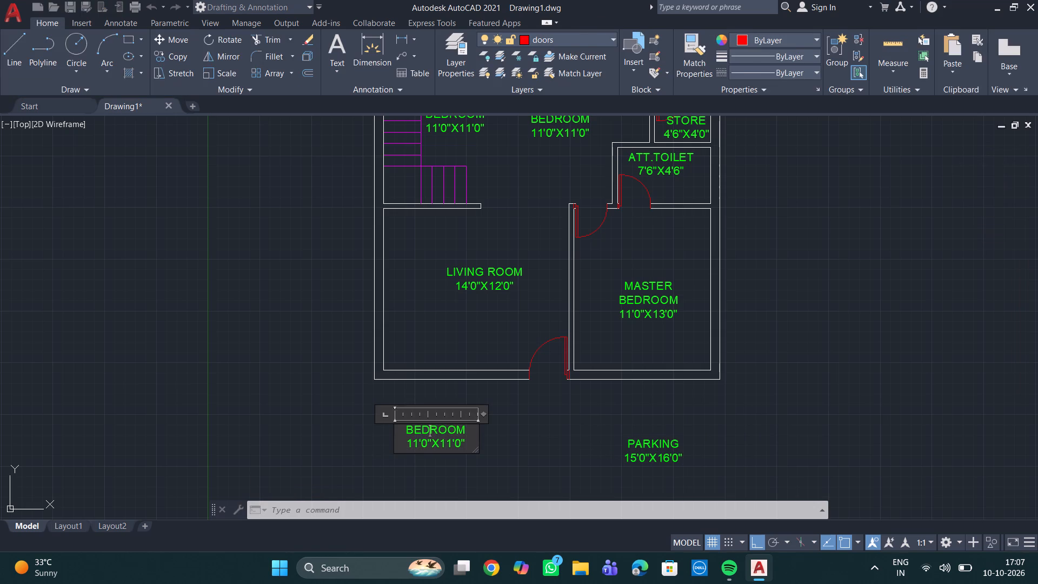
{"action": "left_click", "coordinate": [469, 430]}
{"action": "key", "text": "BackSpace"}
{"action": "key", "text": "BackSpace"}
{"action": "key", "text": "BackSpace"}
{"action": "key", "text": "BackSpace"}
{"action": "key", "text": "BackSpace"}
{"action": "key", "text": "BackSpace"}
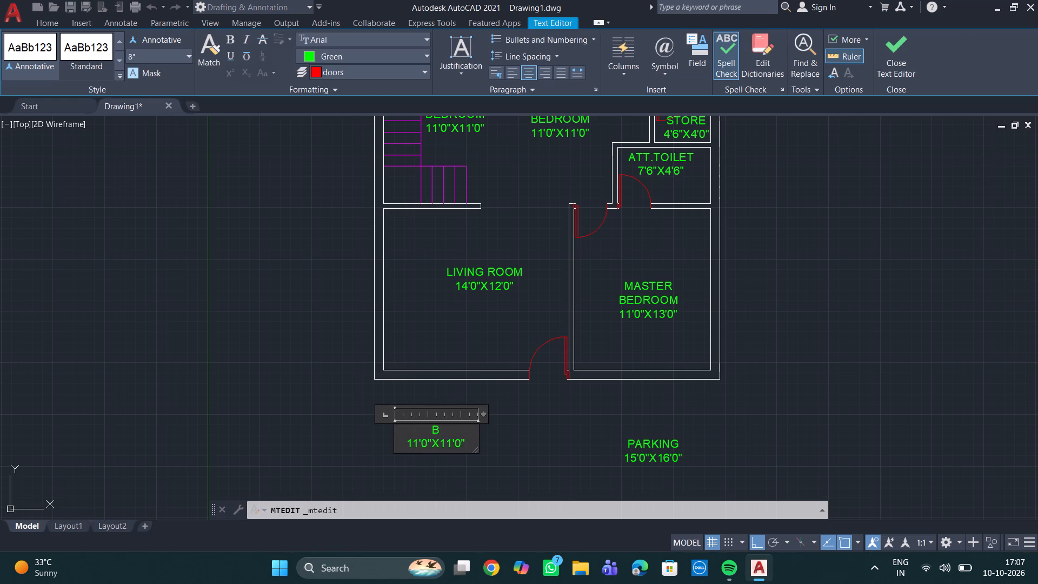
{"action": "key", "text": "BackSpace"}
{"action": "key", "text": "BackSpace"}
{"action": "key", "text": "BackSpace"}
{"action": "type", "text": "OPEN AREA"}
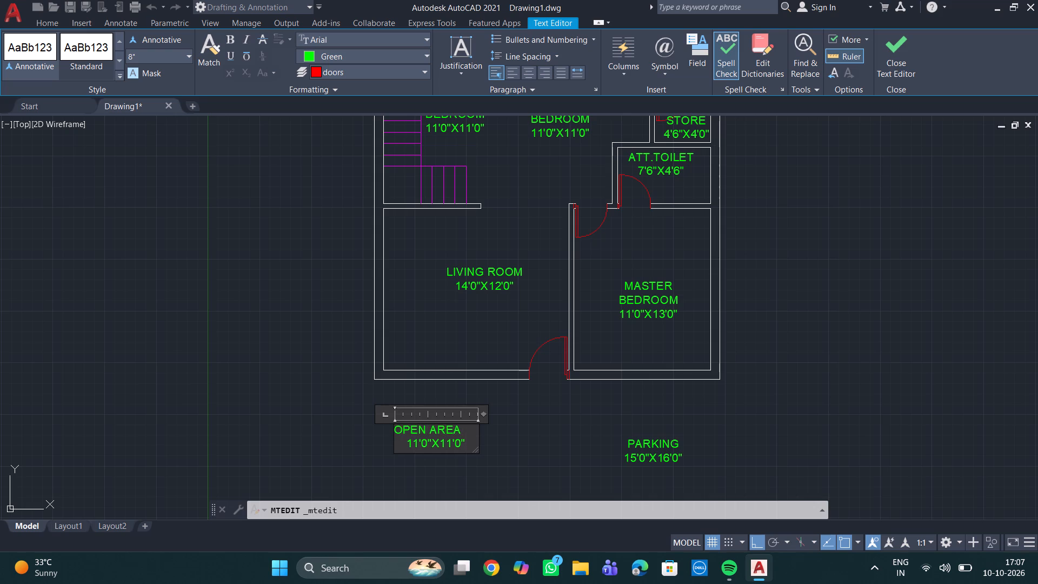
Set the size line of the OPEN AREA label to 9'6"X5'0" and finish editing that label.
{"action": "left_click", "coordinate": [475, 443]}
{"action": "key", "text": "BackSpace"}
{"action": "key", "text": "BackSpace"}
{"action": "key", "text": "BackSpace"}
{"action": "key", "text": "BackSpace"}
{"action": "key", "text": "BackSpace"}
{"action": "key", "text": "BackSpace"}
{"action": "key", "text": "BackSpace"}
{"action": "key", "text": "BackSpace"}
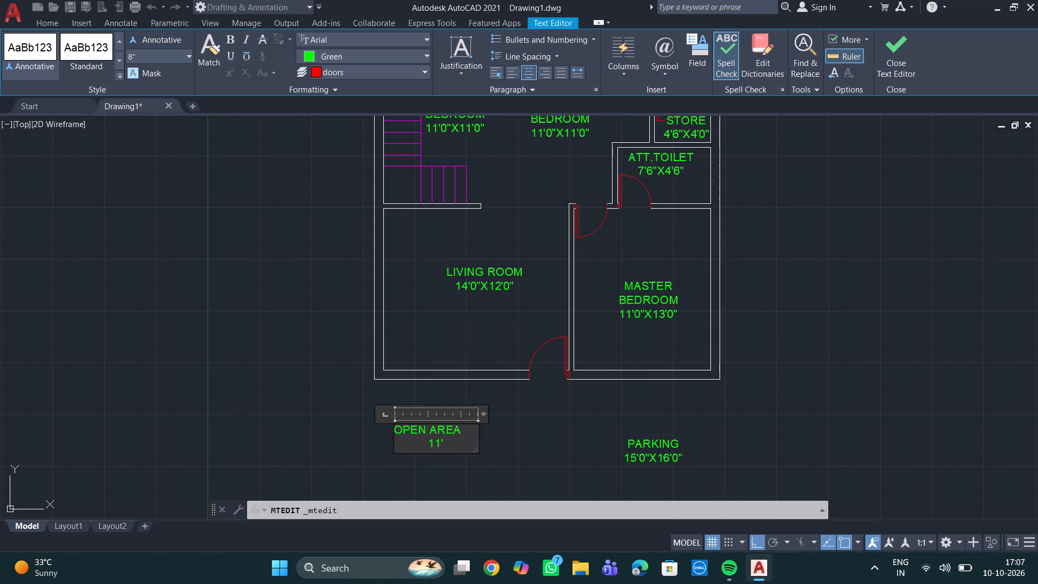
{"action": "key", "text": "BackSpace"}
{"action": "key", "text": "BackSpace"}
{"action": "key", "text": "BackSpace"}
{"action": "type", "text": "9'"}
{"action": "type", "text": "6\"X"}
{"action": "key", "text": "5"}
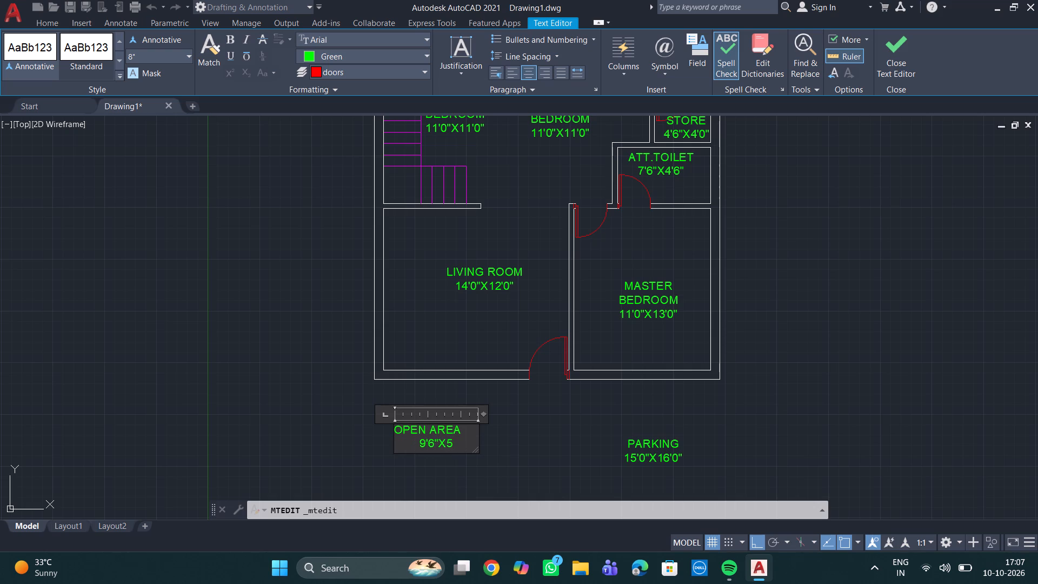
{"action": "key", "text": "apostrophe"}
{"action": "type", "text": "0\""}
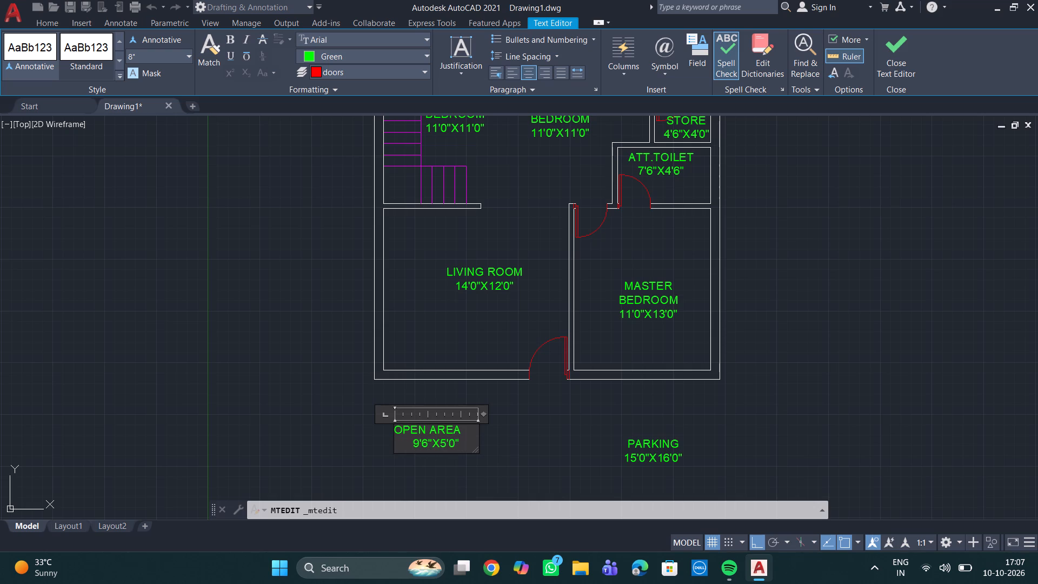
{"action": "left_click", "coordinate": [531, 452]}
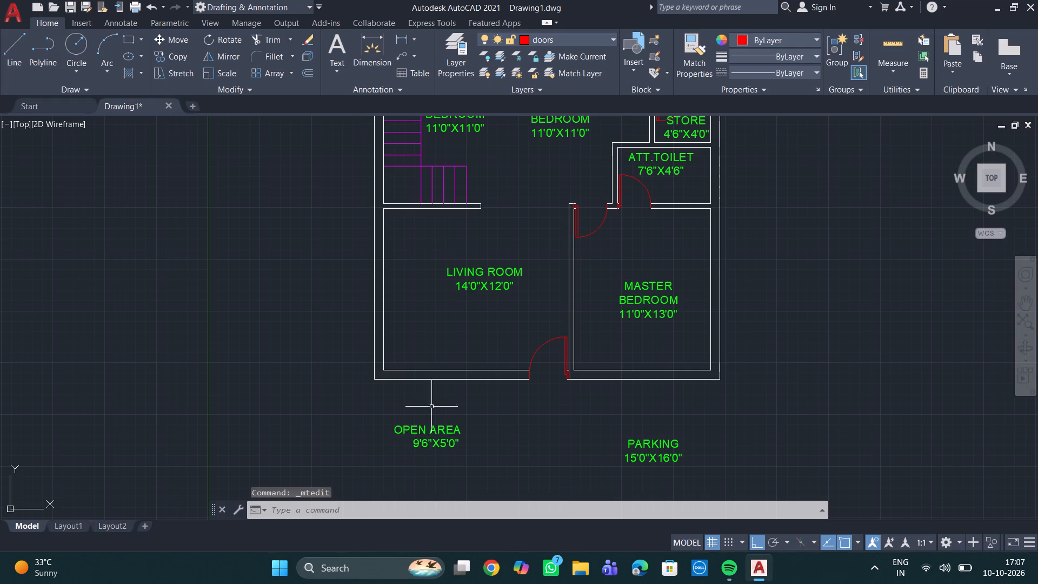
Make layer 0 the current layer in place of the doors layer.
{"action": "scroll", "coordinate": [451, 353], "scroll_direction": "down", "scroll_amount": 1}
{"action": "middle_click_drag", "start_coordinate": [456, 346], "coordinate": [327, 454]}
{"action": "scroll", "coordinate": [312, 203], "scroll_direction": "up", "scroll_amount": 1}
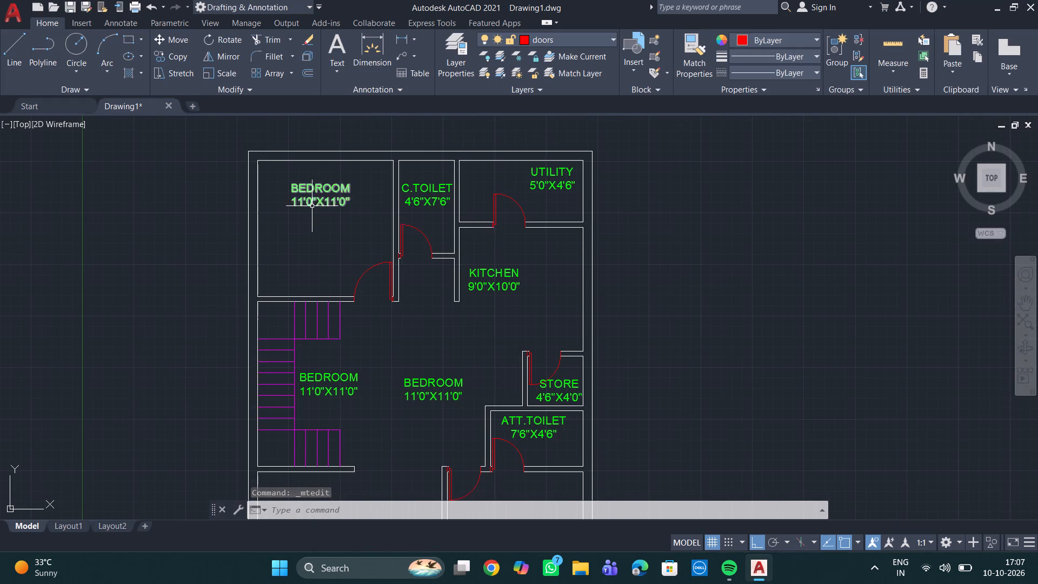
{"action": "middle_click_drag", "start_coordinate": [441, 340], "coordinate": [422, 267]}
{"action": "scroll", "coordinate": [422, 266], "scroll_direction": "down", "scroll_amount": 1}
{"action": "middle_click_drag", "start_coordinate": [449, 266], "coordinate": [339, 299]}
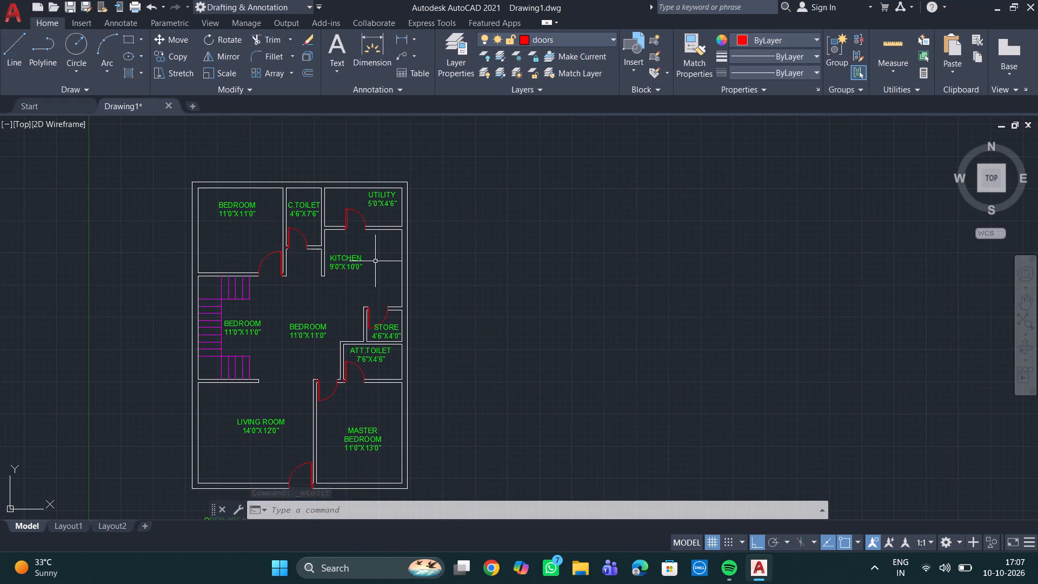
{"action": "scroll", "coordinate": [375, 261], "scroll_direction": "up", "scroll_amount": 1}
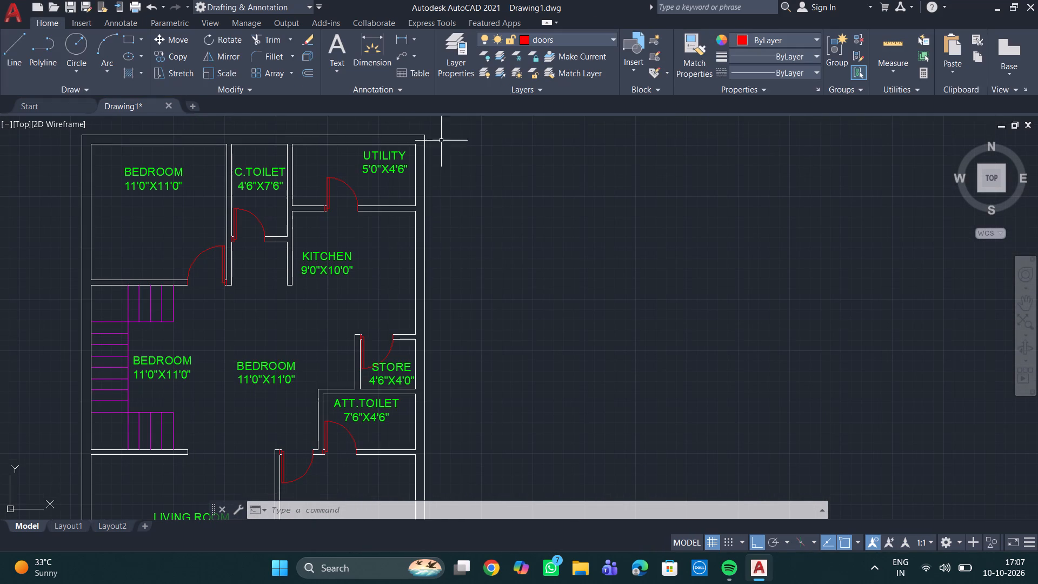
{"action": "left_click", "coordinate": [566, 38]}
{"action": "left_click", "coordinate": [555, 53]}
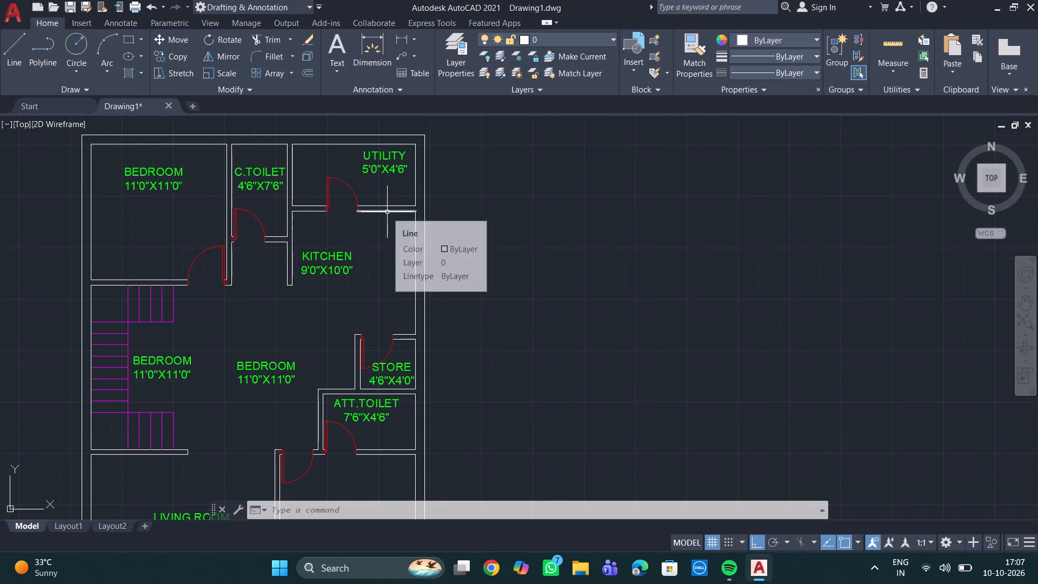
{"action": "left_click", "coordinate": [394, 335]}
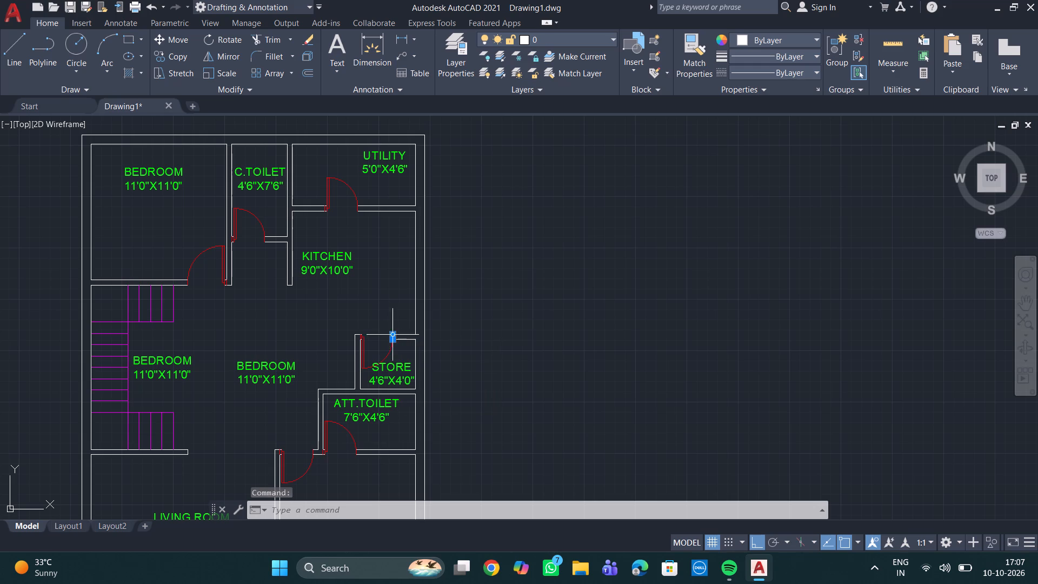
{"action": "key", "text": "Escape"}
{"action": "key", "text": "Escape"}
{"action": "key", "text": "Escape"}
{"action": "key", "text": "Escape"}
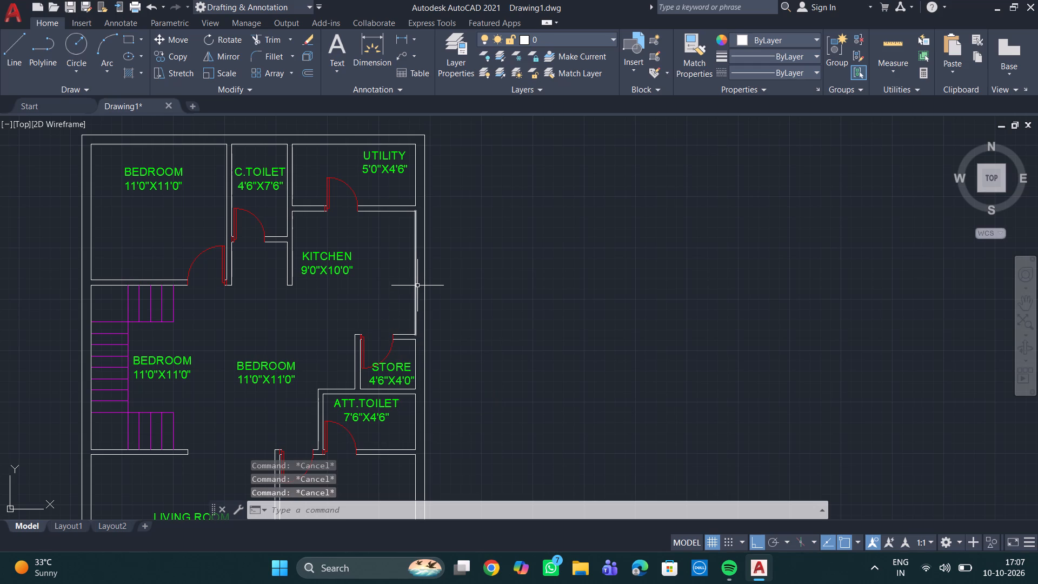
Draw a vertical 10' line in the kitchen from the wall end at the store door up to the utility wall.
{"action": "key", "text": "l"}
{"action": "key", "text": "Return"}
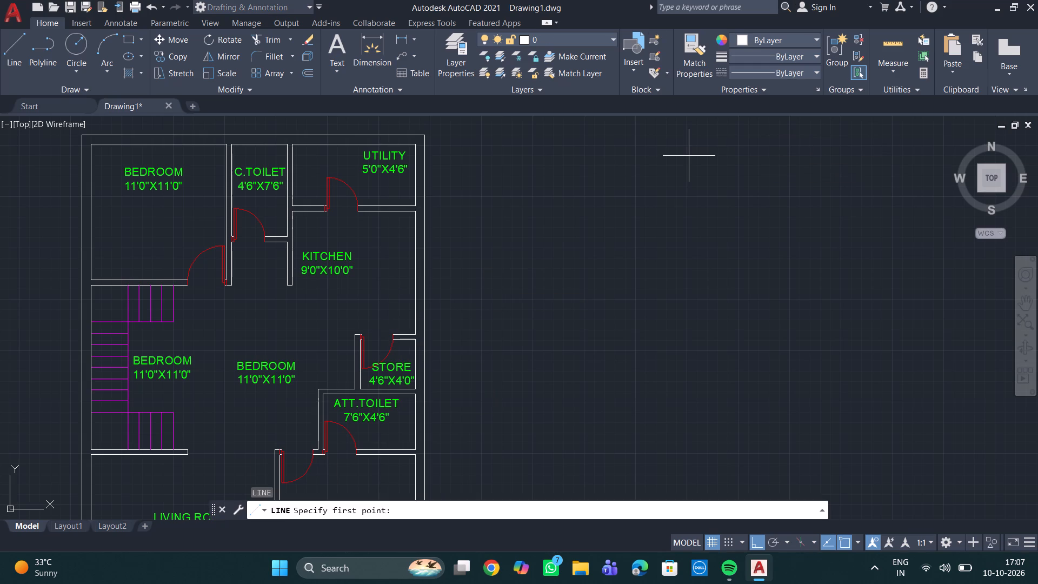
{"action": "scroll", "coordinate": [405, 336], "scroll_direction": "up", "scroll_amount": 1}
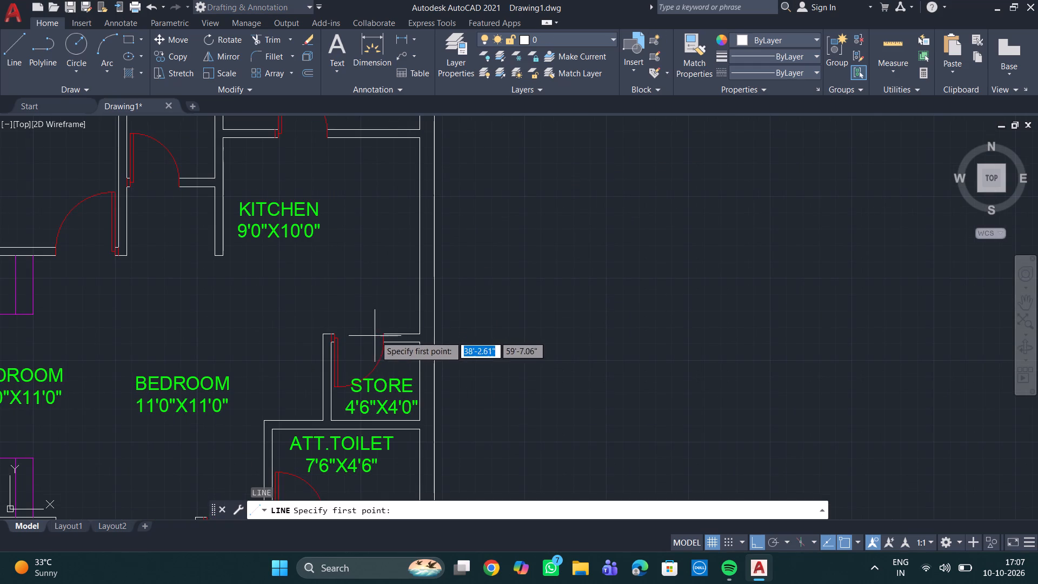
{"action": "left_click_drag", "start_coordinate": [385, 333], "coordinate": [389, 322]}
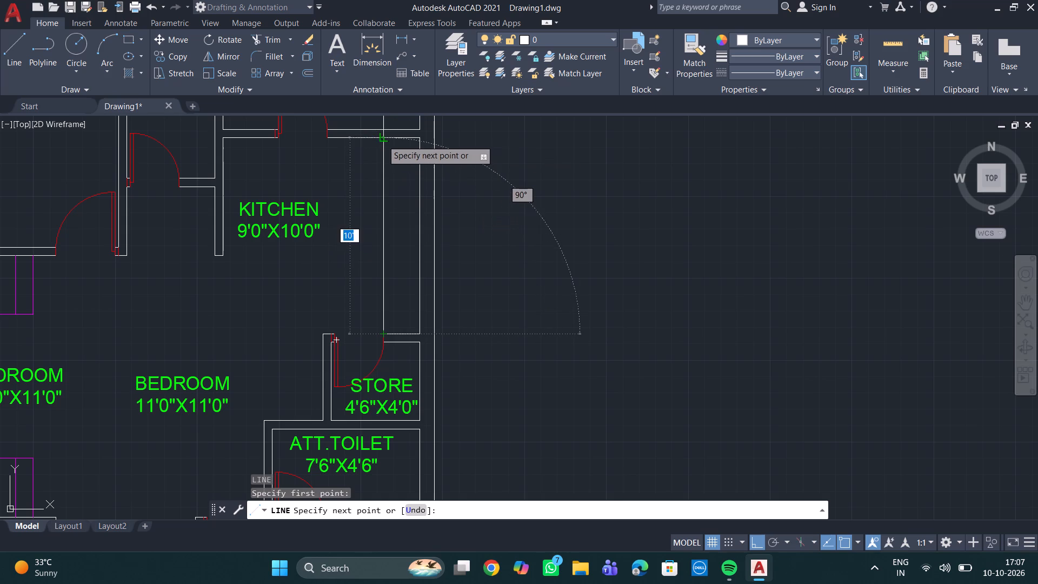
{"action": "left_click", "coordinate": [384, 138]}
{"action": "key", "text": "Escape"}
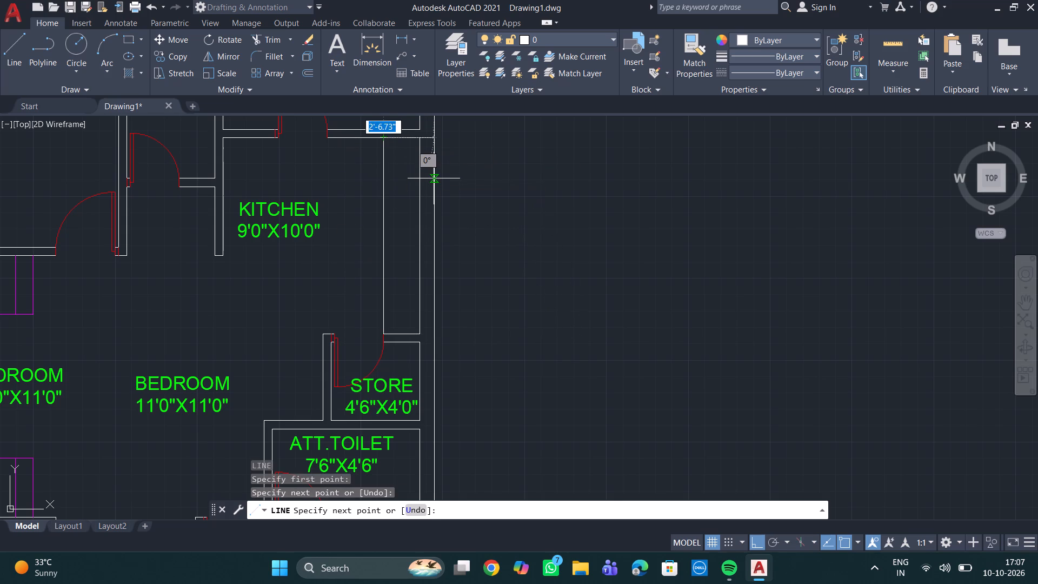
Open the recent blocks and insert the Bed - Queen block in the empty space beside the floor plan.
{"action": "scroll", "coordinate": [406, 197], "scroll_direction": "down", "scroll_amount": 1}
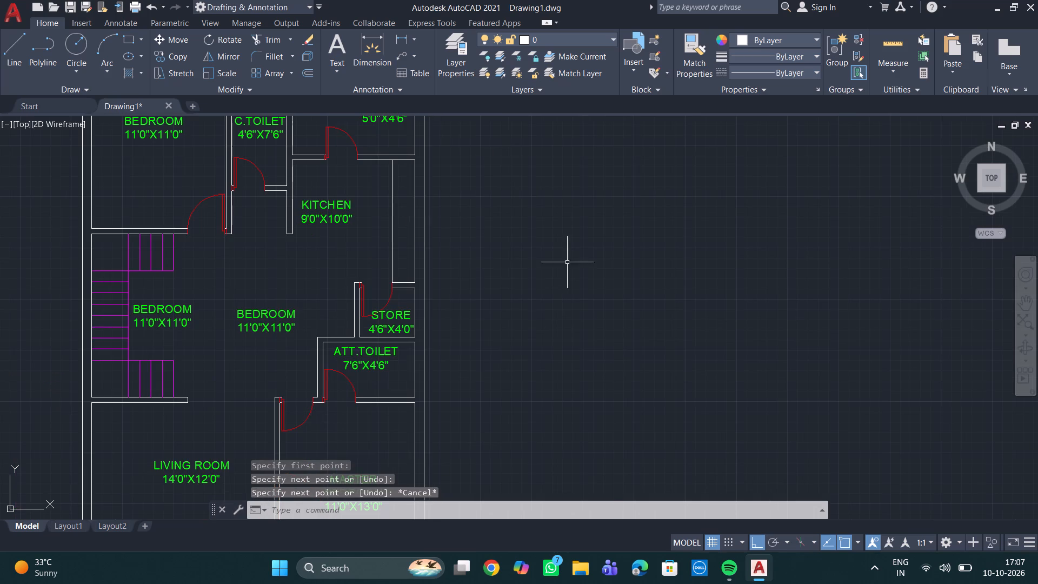
{"action": "middle_click_drag", "start_coordinate": [549, 254], "coordinate": [491, 276]}
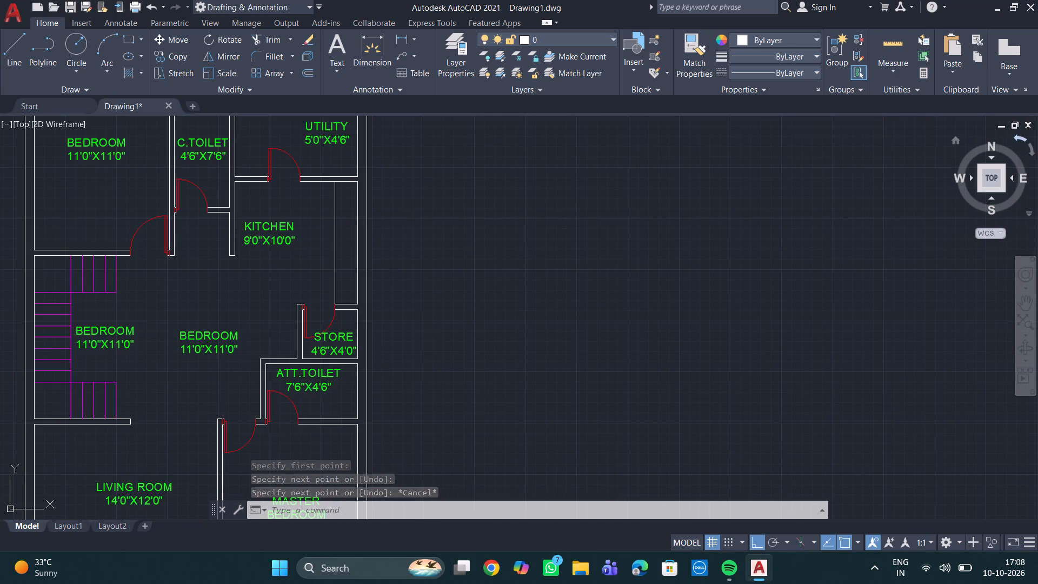
{"action": "left_click", "coordinate": [650, 89]}
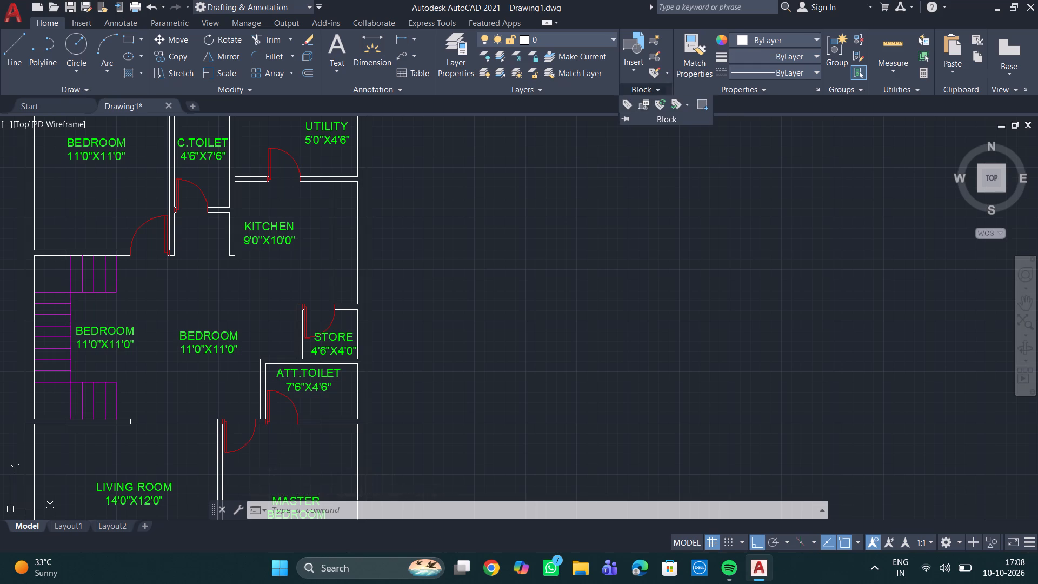
{"action": "left_click", "coordinate": [637, 55]}
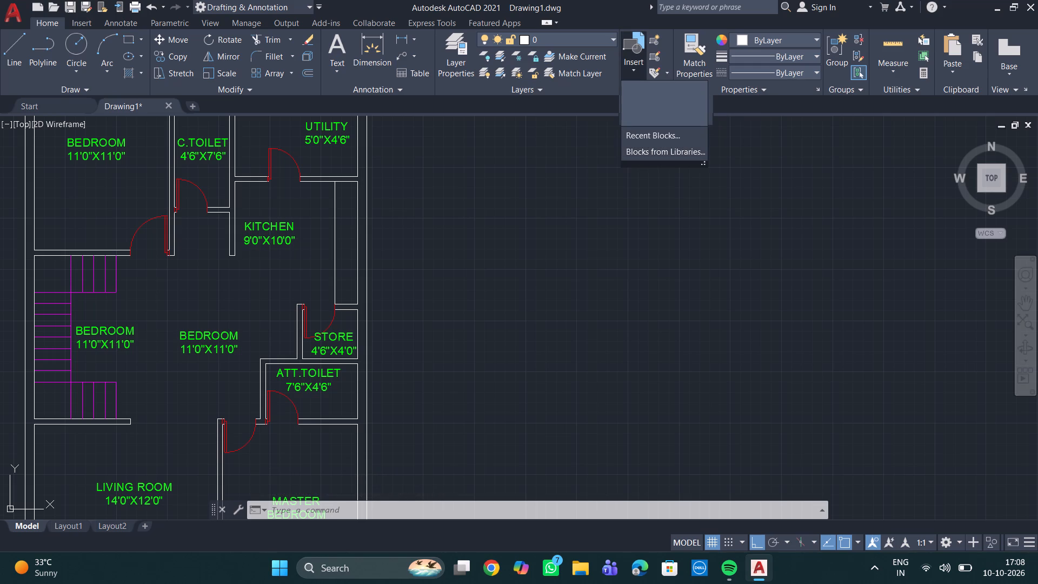
{"action": "left_click", "coordinate": [650, 138]}
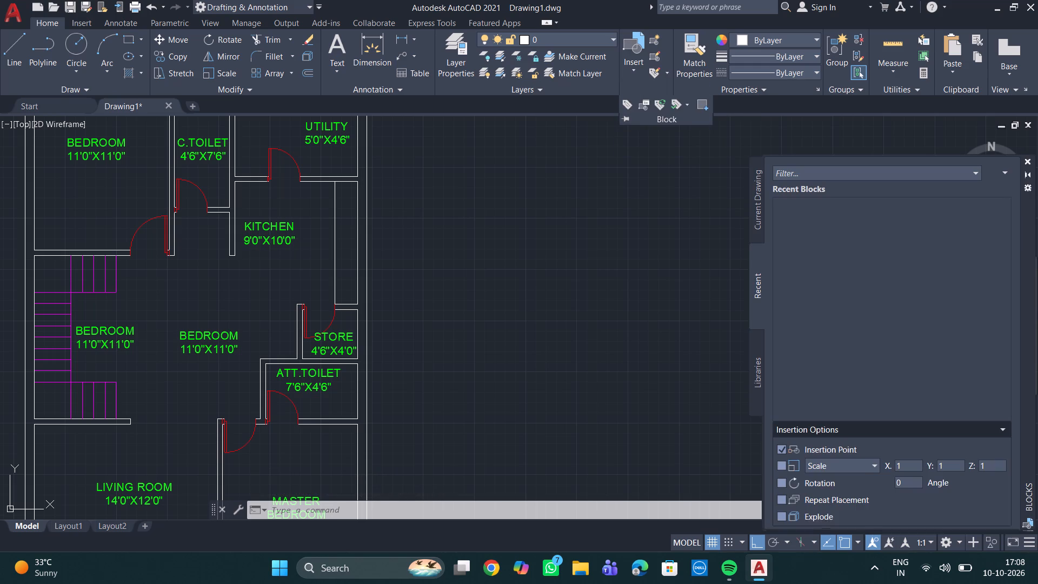
{"action": "left_click", "coordinate": [796, 229]}
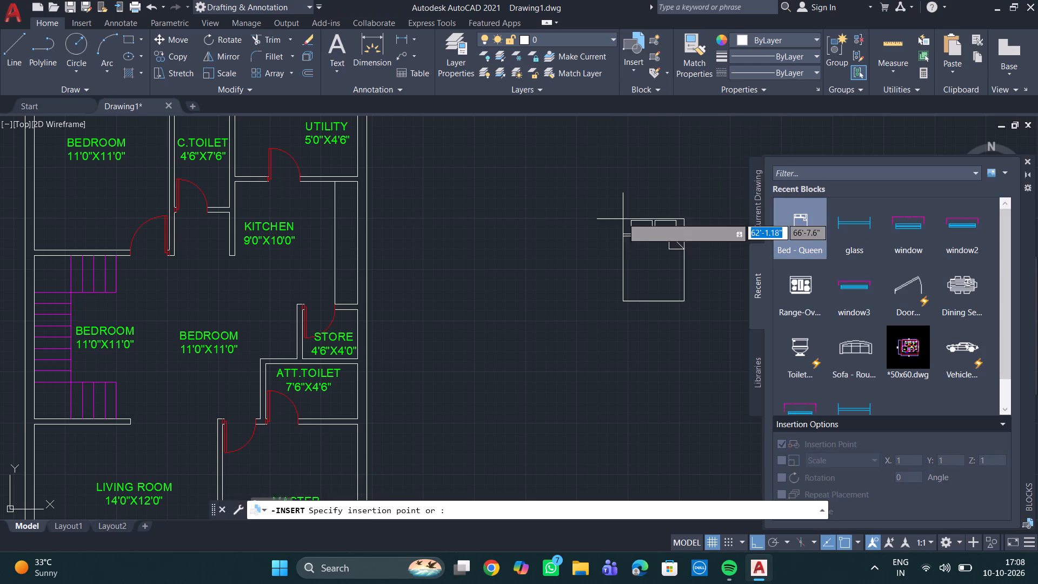
{"action": "left_click", "coordinate": [575, 210]}
Insert one each of the window, window2 and glass blocks in the empty space between the plan and the bed.
{"action": "left_click", "coordinate": [906, 228]}
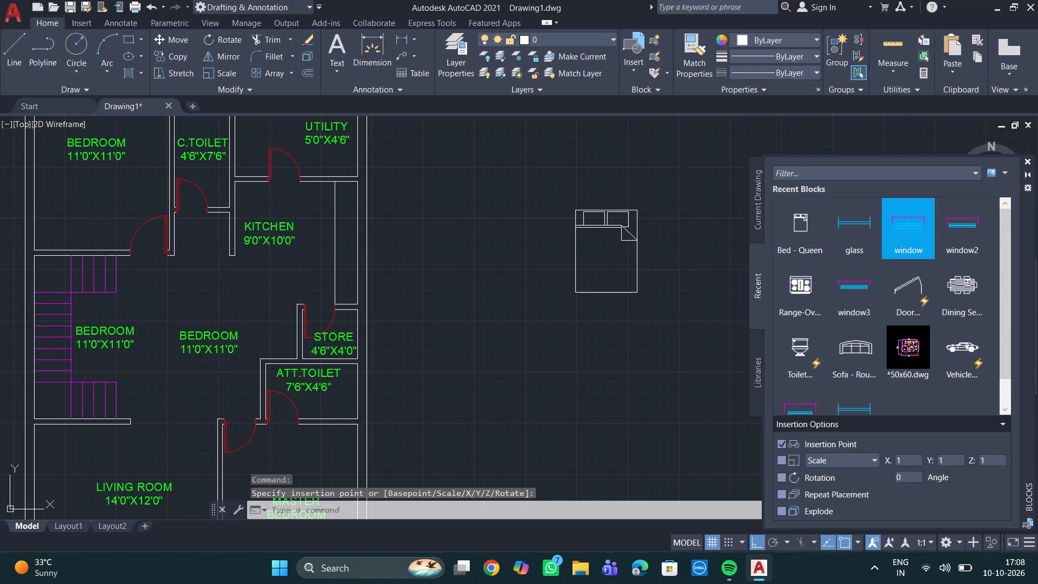
{"action": "left_click", "coordinate": [516, 209]}
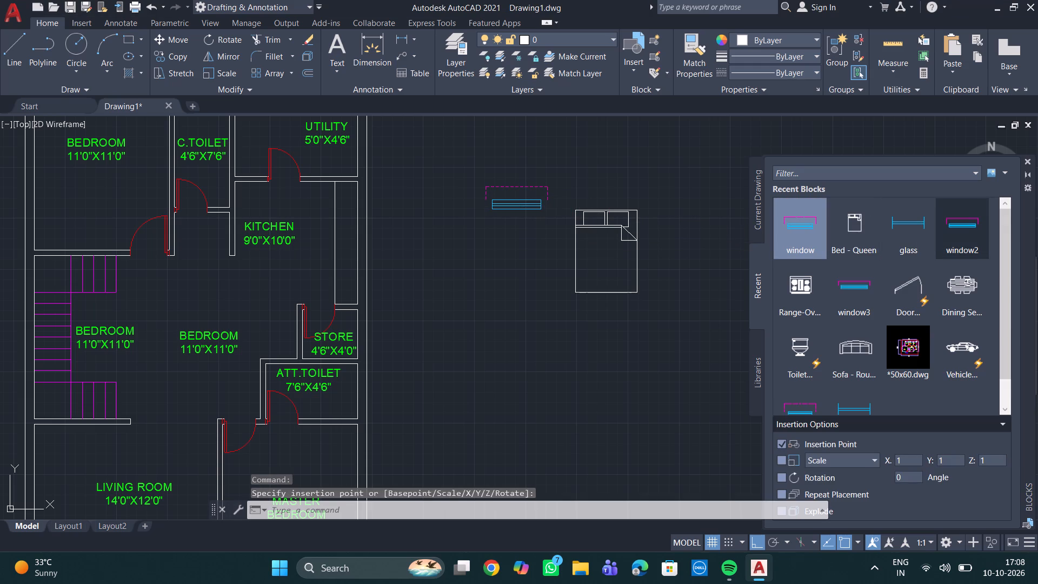
{"action": "left_click", "coordinate": [961, 238]}
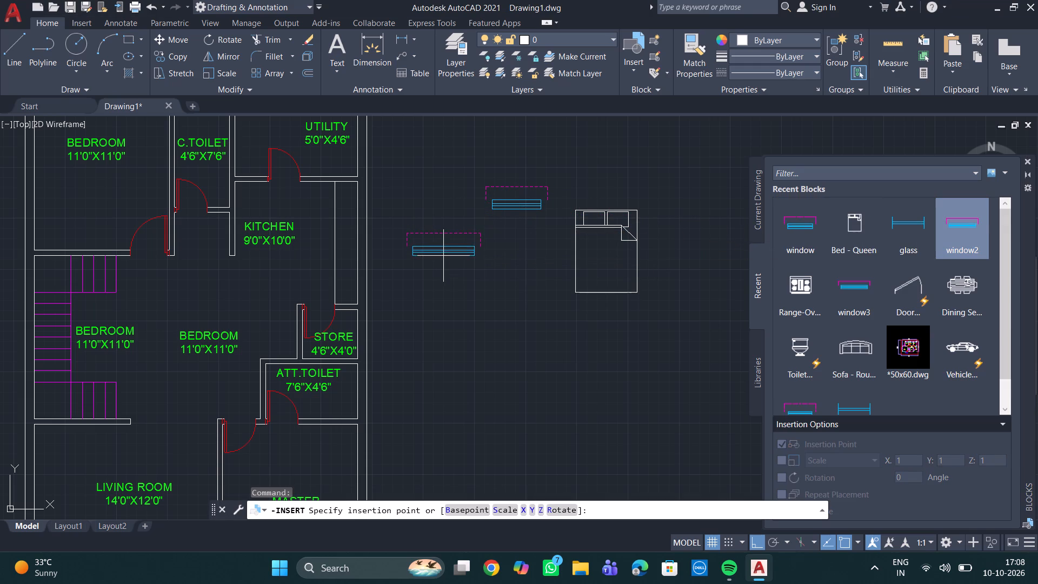
{"action": "left_click", "coordinate": [443, 256]}
{"action": "left_click", "coordinate": [961, 233]}
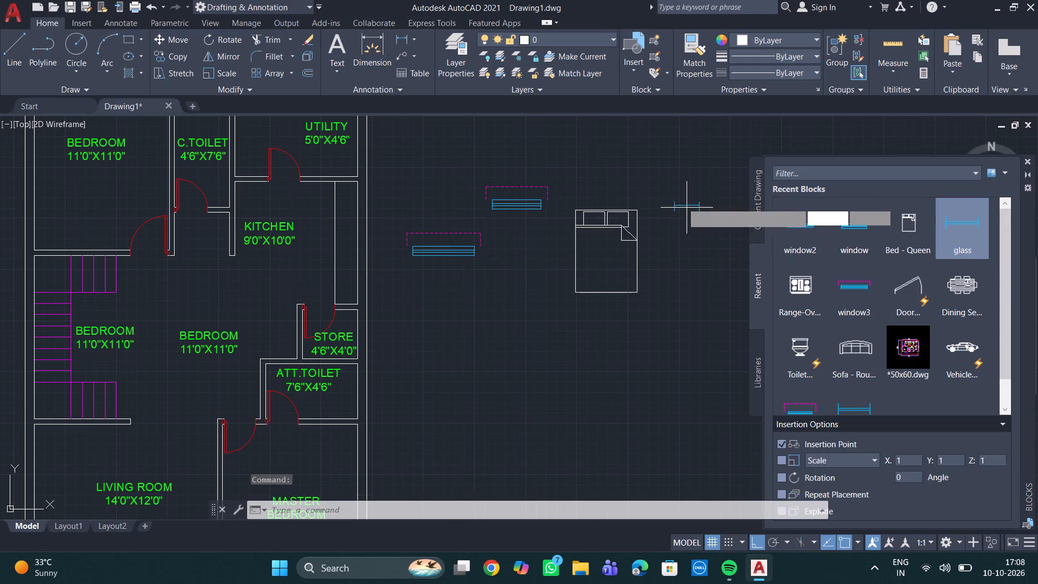
{"action": "left_click", "coordinate": [623, 176]}
Insert the dining set block below the bed and the side-view vehicle block below the dining set.
{"action": "left_click", "coordinate": [966, 290]}
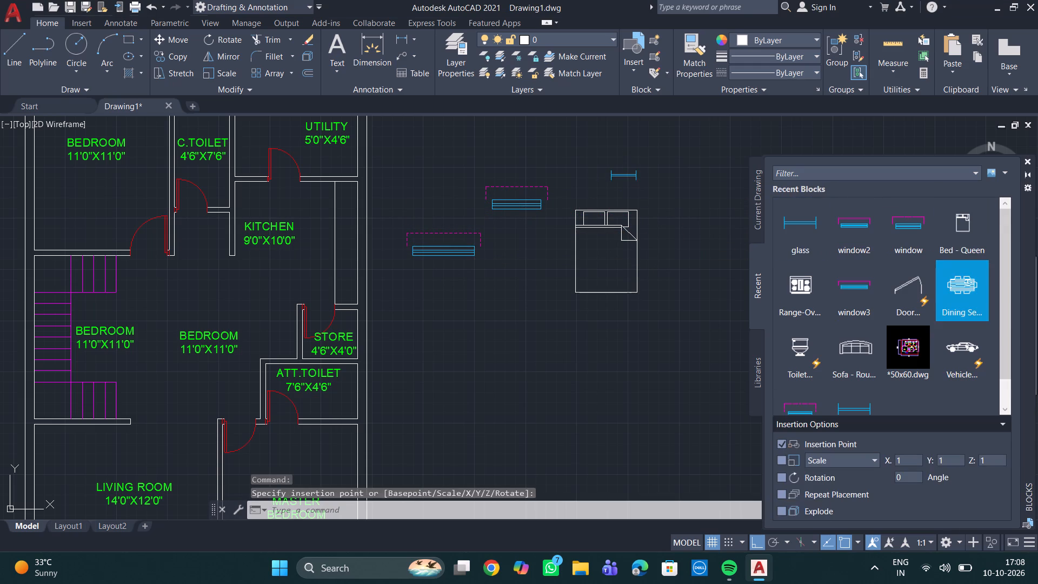
{"action": "left_click", "coordinate": [594, 368]}
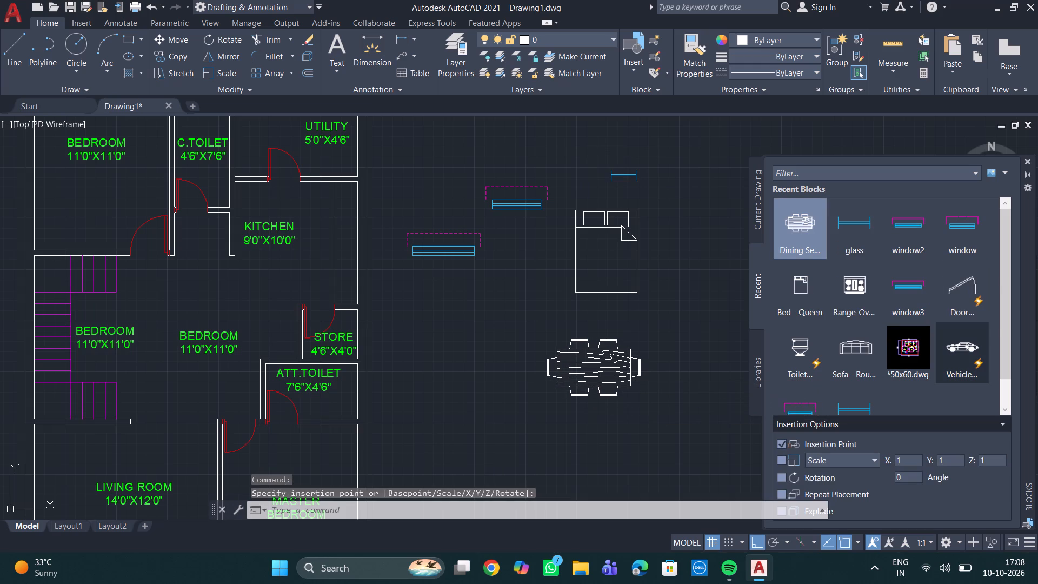
{"action": "left_click", "coordinate": [968, 344]}
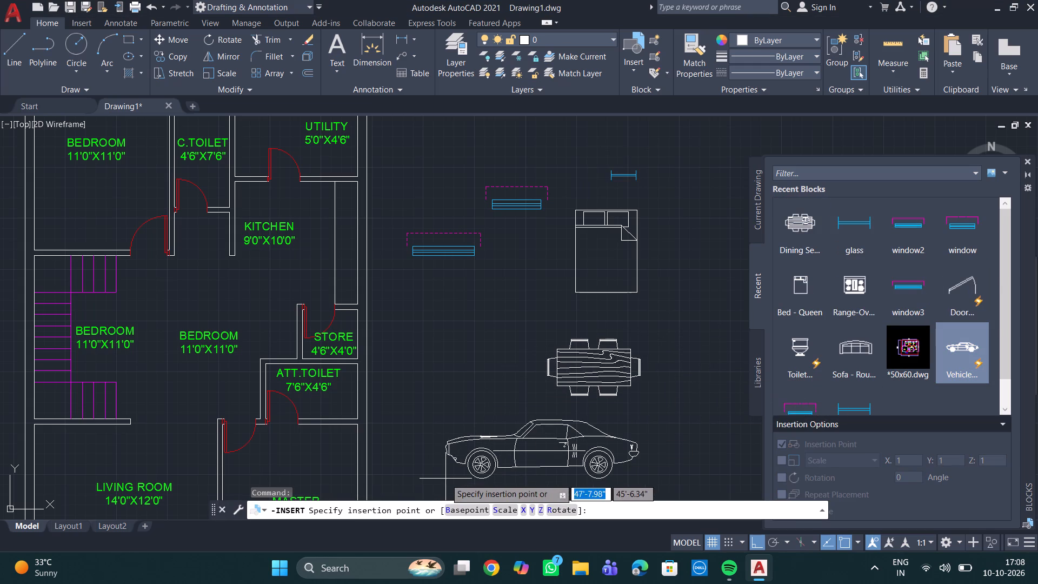
{"action": "left_click", "coordinate": [452, 476]}
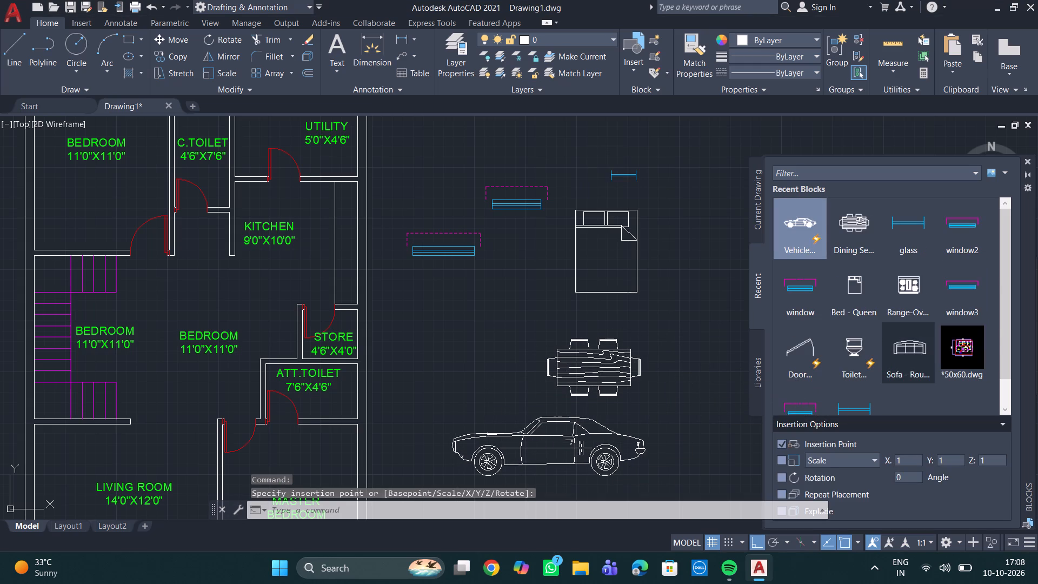
Insert the range-oven block between the plan and the dining set, and the toilet block just above it.
{"action": "left_click_drag", "start_coordinate": [915, 295], "coordinate": [910, 295]}
{"action": "left_click", "coordinate": [447, 321]}
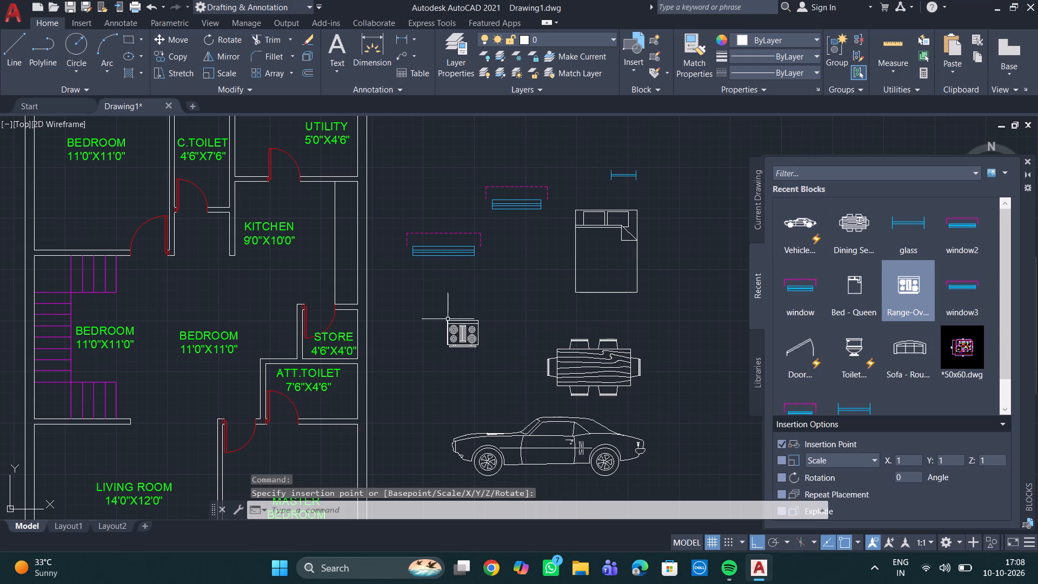
{"action": "left_click", "coordinate": [861, 347]}
{"action": "left_click", "coordinate": [496, 307]}
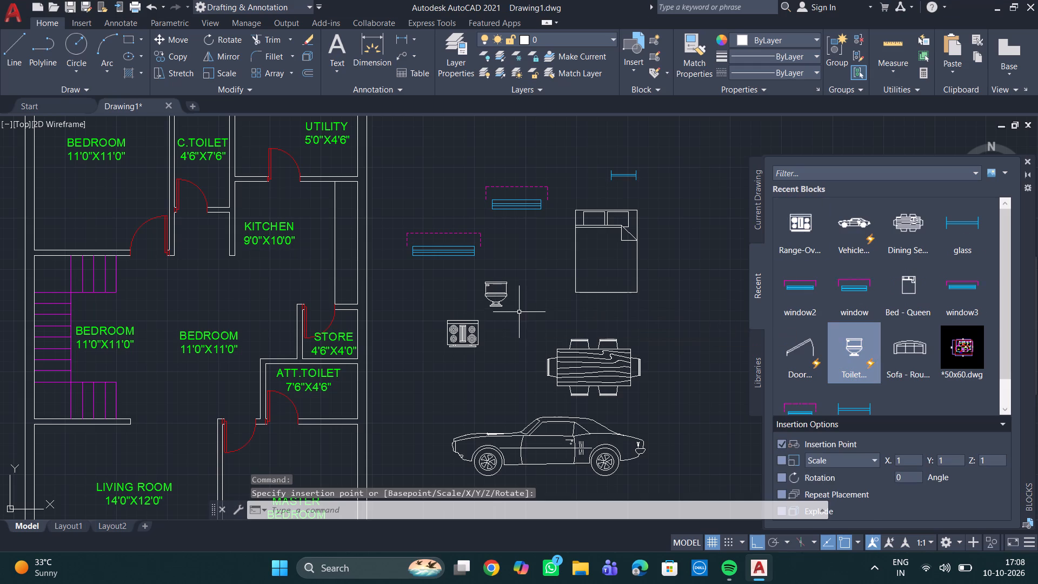
Insert the sofa block beside the dining set and close the block library.
{"action": "left_click", "coordinate": [914, 356]}
{"action": "left_click", "coordinate": [698, 320]}
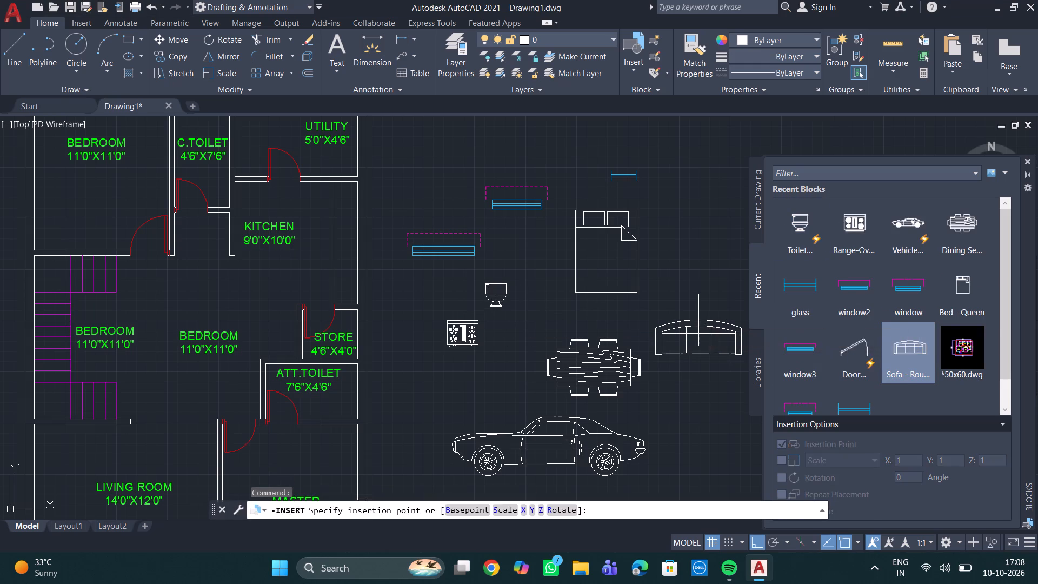
{"action": "left_click", "coordinate": [1027, 163]}
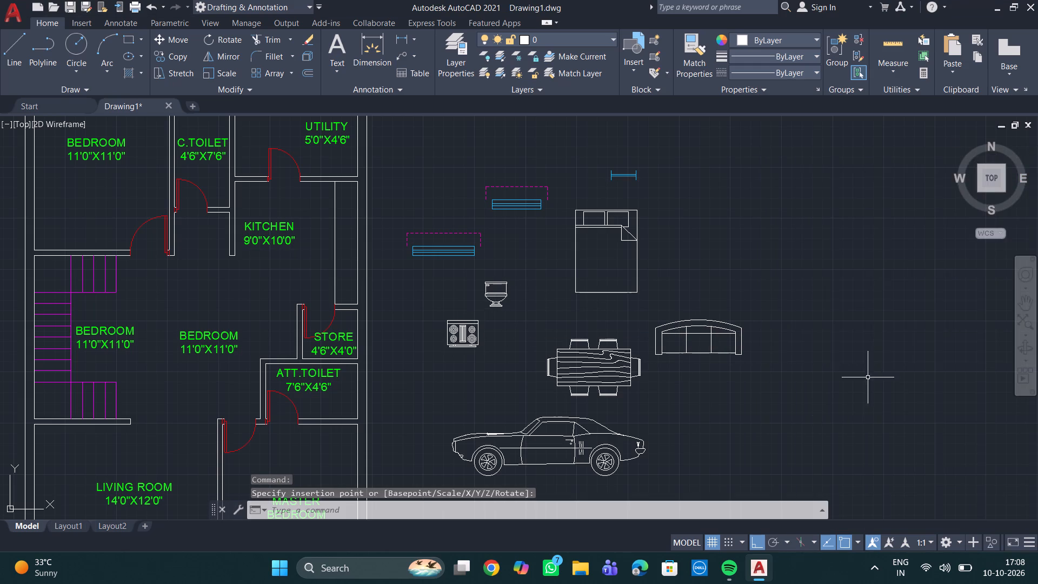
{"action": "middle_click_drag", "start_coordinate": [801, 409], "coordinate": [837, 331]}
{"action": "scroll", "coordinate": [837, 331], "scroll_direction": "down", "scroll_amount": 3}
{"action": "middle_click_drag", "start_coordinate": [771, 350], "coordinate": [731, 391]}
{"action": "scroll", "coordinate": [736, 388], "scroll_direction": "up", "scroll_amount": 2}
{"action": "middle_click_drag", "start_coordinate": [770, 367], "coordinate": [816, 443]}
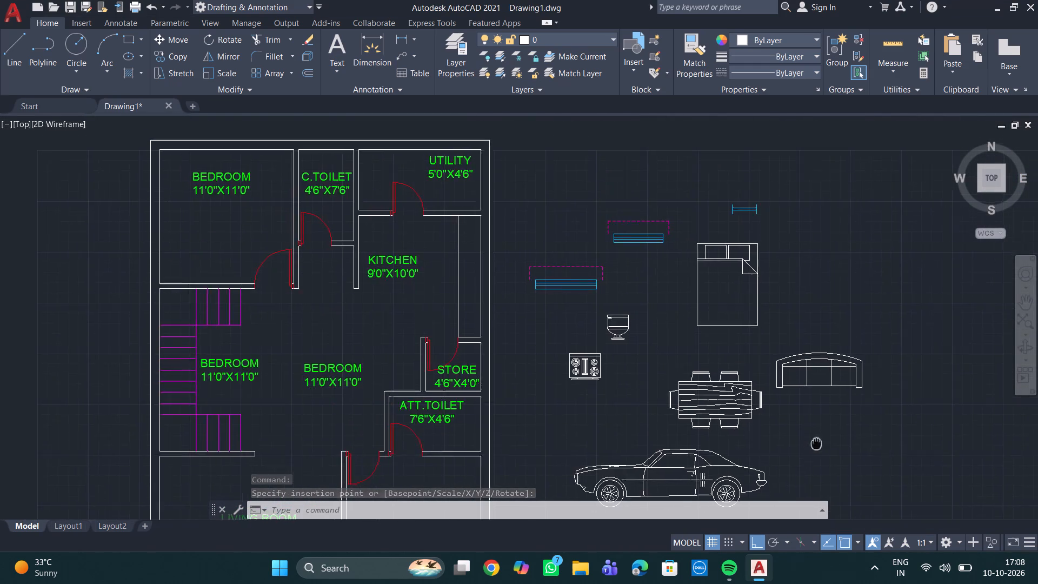
Rotate the queen bed block beside the plan by 90° about its lower corner so the pillows face the plan.
{"action": "scroll", "coordinate": [835, 430], "scroll_direction": "down", "scroll_amount": 1}
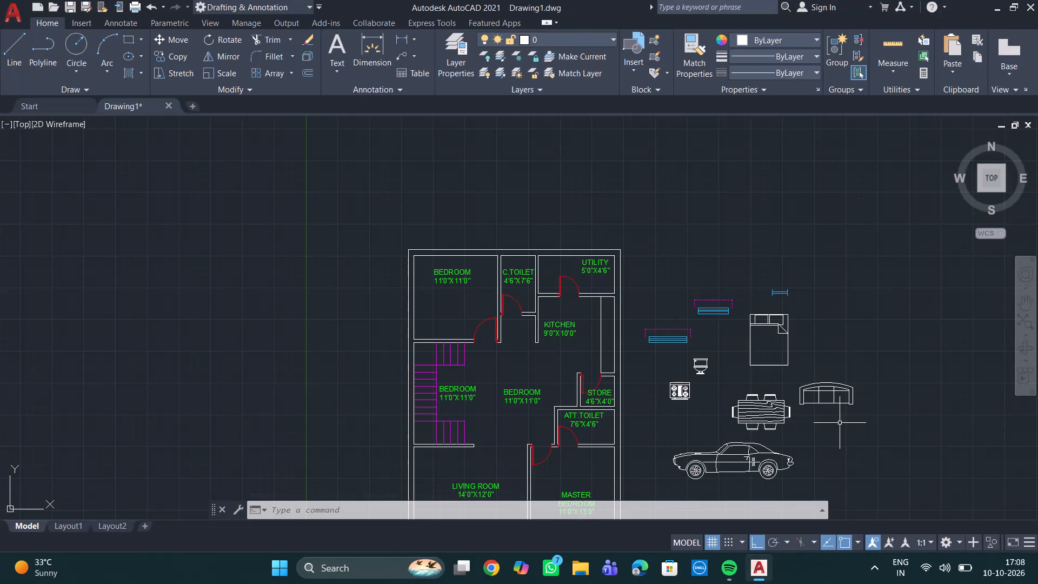
{"action": "scroll", "coordinate": [791, 333], "scroll_direction": "up", "scroll_amount": 2}
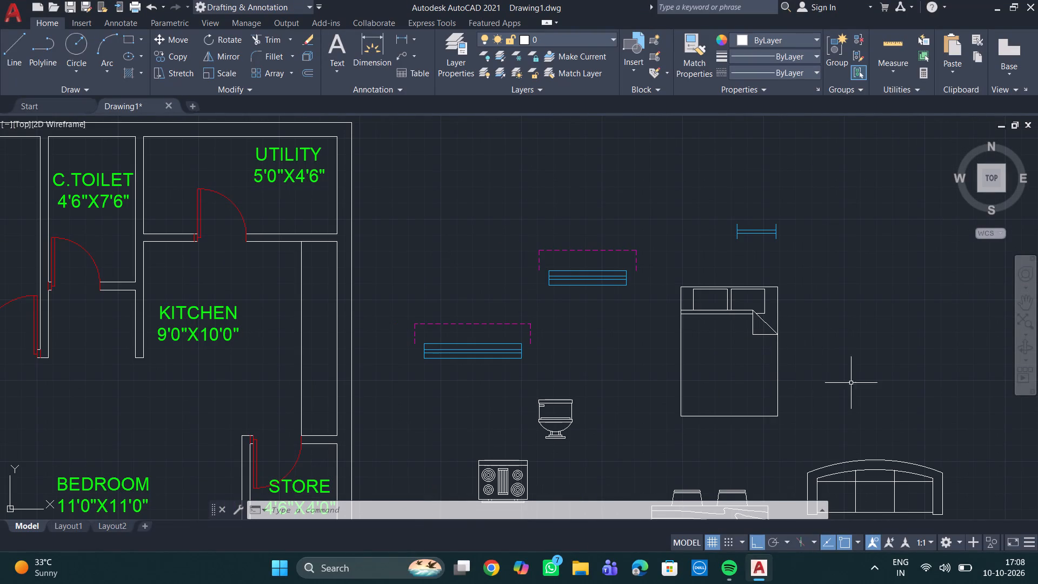
{"action": "left_click", "coordinate": [776, 376]}
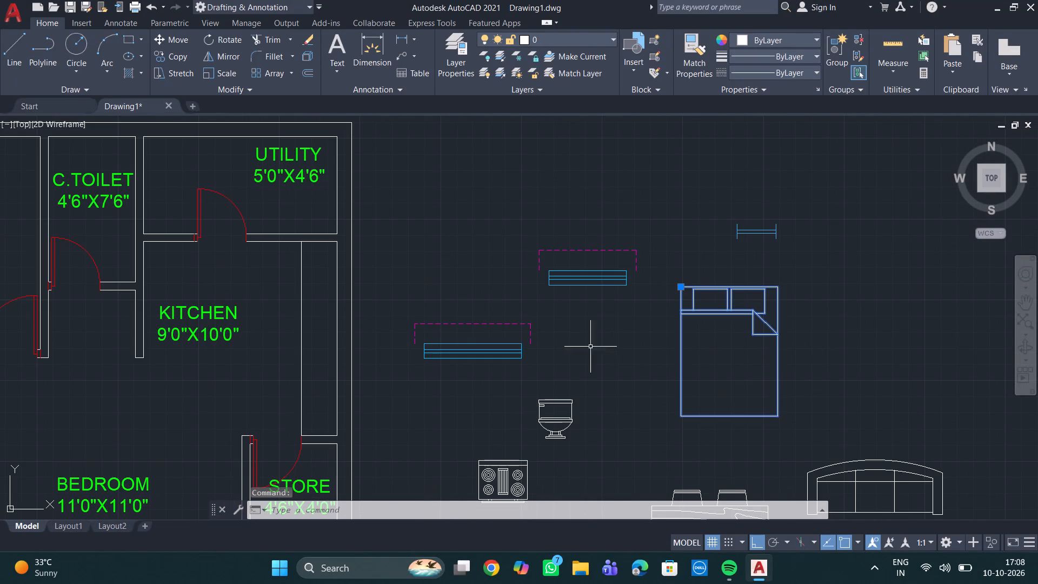
{"action": "left_click", "coordinate": [224, 39]}
{"action": "left_click", "coordinate": [776, 416]}
{"action": "left_click", "coordinate": [864, 245]}
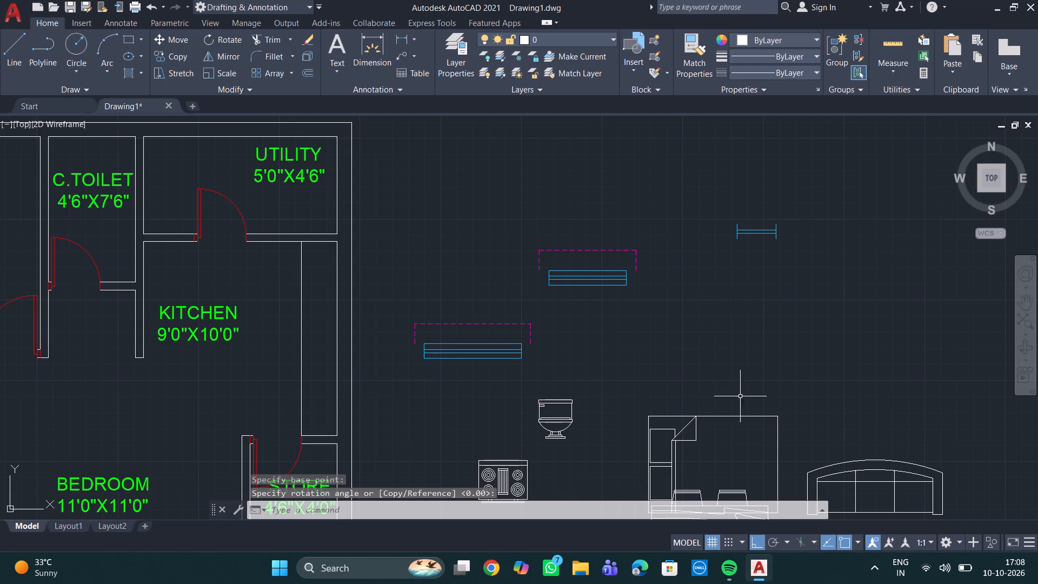
Move the rotated bed into the 11'0"X11'0" bedroom beside C.TOILET, with its headboard against the inner face of the outer wall.
{"action": "left_click", "coordinate": [733, 415]}
{"action": "middle_click_drag", "start_coordinate": [729, 399], "coordinate": [718, 206]}
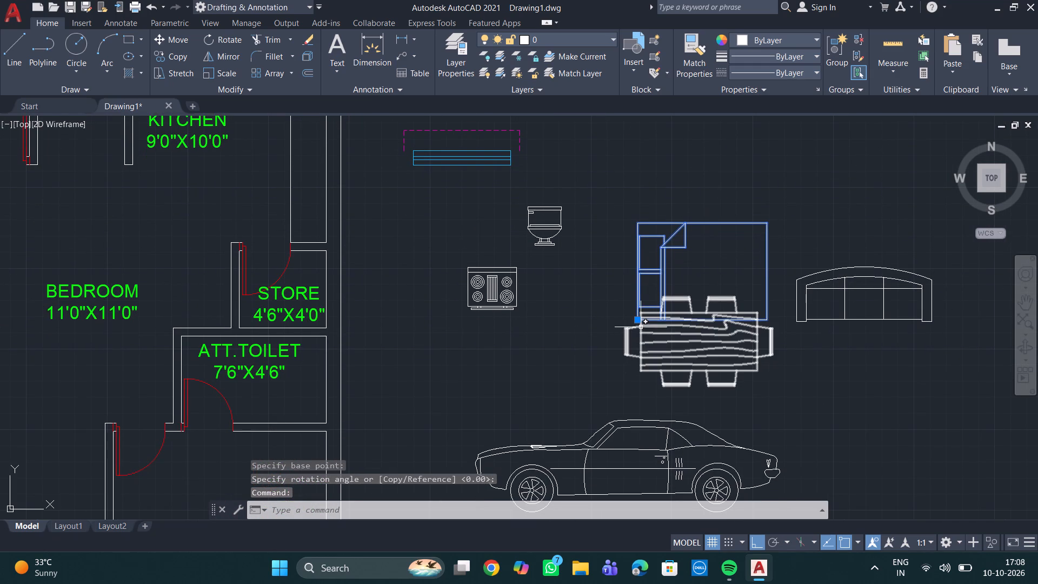
{"action": "left_click", "coordinate": [637, 322]}
{"action": "scroll", "coordinate": [488, 302], "scroll_direction": "down", "scroll_amount": 4}
{"action": "middle_click_drag", "start_coordinate": [491, 298], "coordinate": [582, 333]}
{"action": "scroll", "coordinate": [341, 257], "scroll_direction": "up", "scroll_amount": 2}
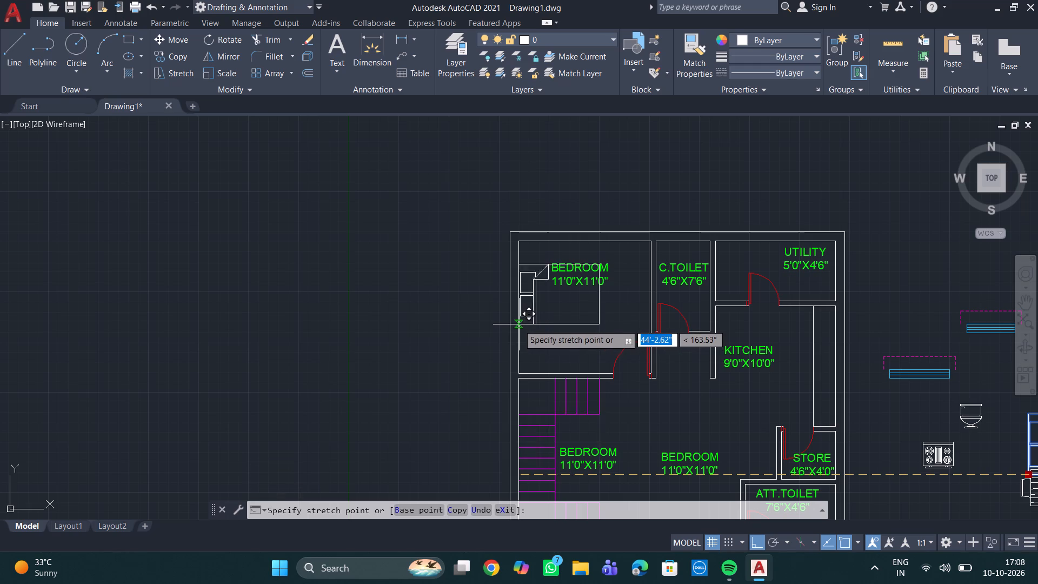
{"action": "left_click", "coordinate": [518, 324]}
Copy the bedroom's bed straight across to the empty space beyond the window and glass blocks.
{"action": "middle_click_drag", "start_coordinate": [556, 328], "coordinate": [574, 231]}
{"action": "scroll", "coordinate": [574, 231], "scroll_direction": "down", "scroll_amount": 2}
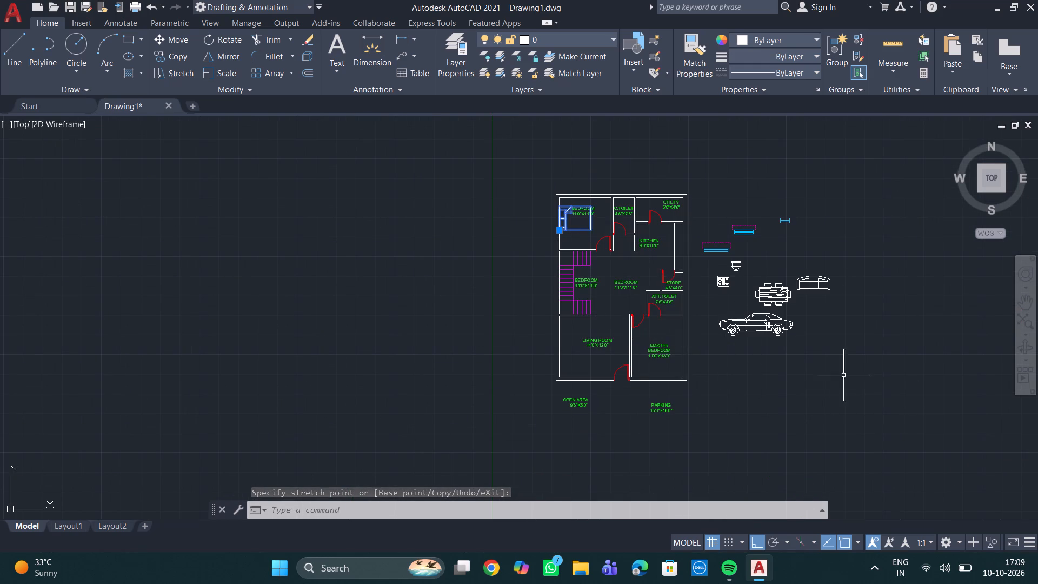
{"action": "scroll", "coordinate": [639, 302], "scroll_direction": "up", "scroll_amount": 1}
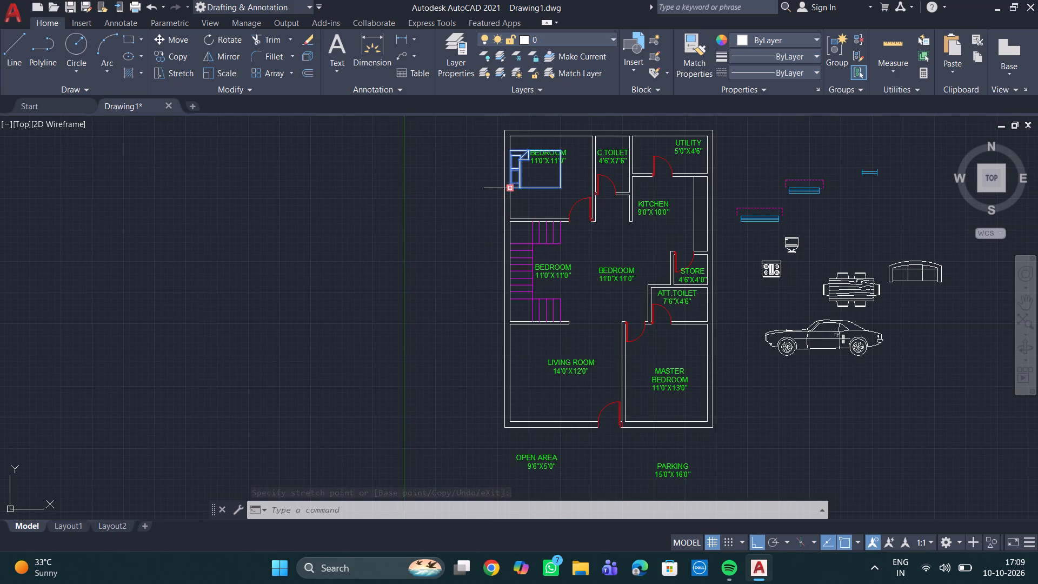
{"action": "type", "text": "CO"}
{"action": "key", "text": "Return"}
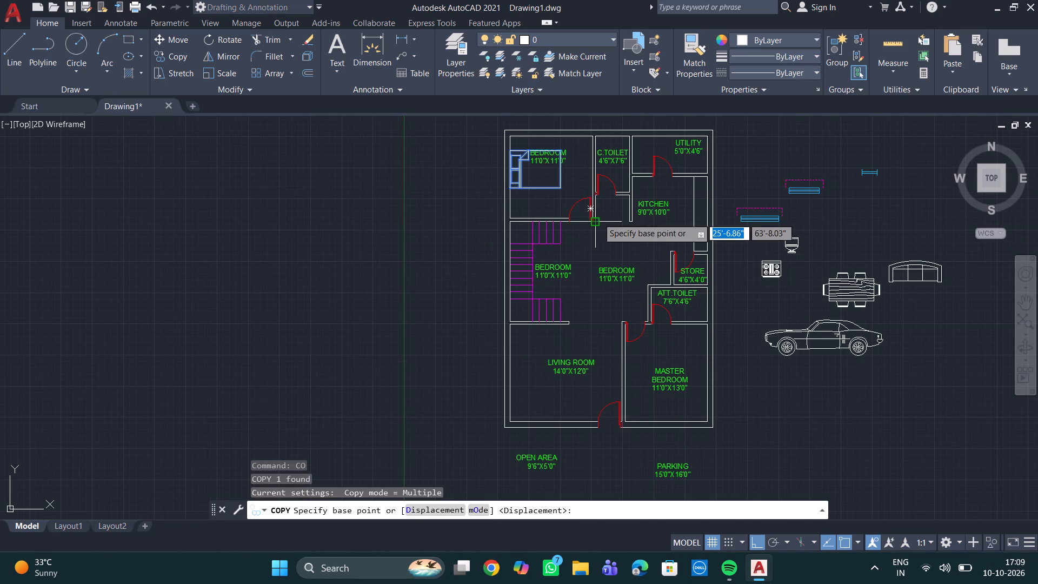
{"action": "scroll", "coordinate": [502, 204], "scroll_direction": "up", "scroll_amount": 2}
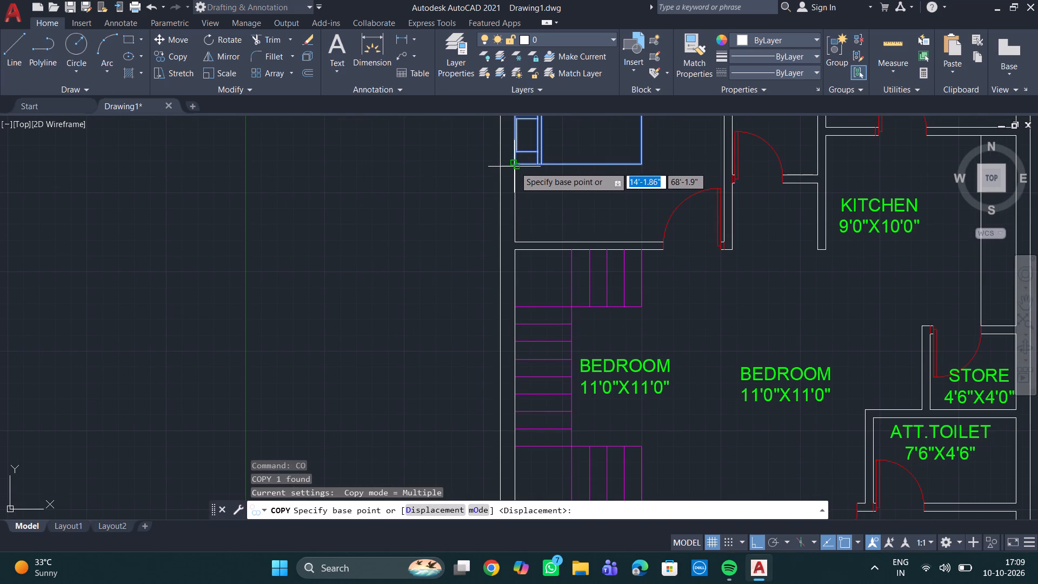
{"action": "left_click", "coordinate": [515, 167]}
{"action": "scroll", "coordinate": [889, 353], "scroll_direction": "down", "scroll_amount": 3}
{"action": "middle_click_drag", "start_coordinate": [889, 353], "coordinate": [686, 281]}
{"action": "scroll", "coordinate": [732, 351], "scroll_direction": "up", "scroll_amount": 4}
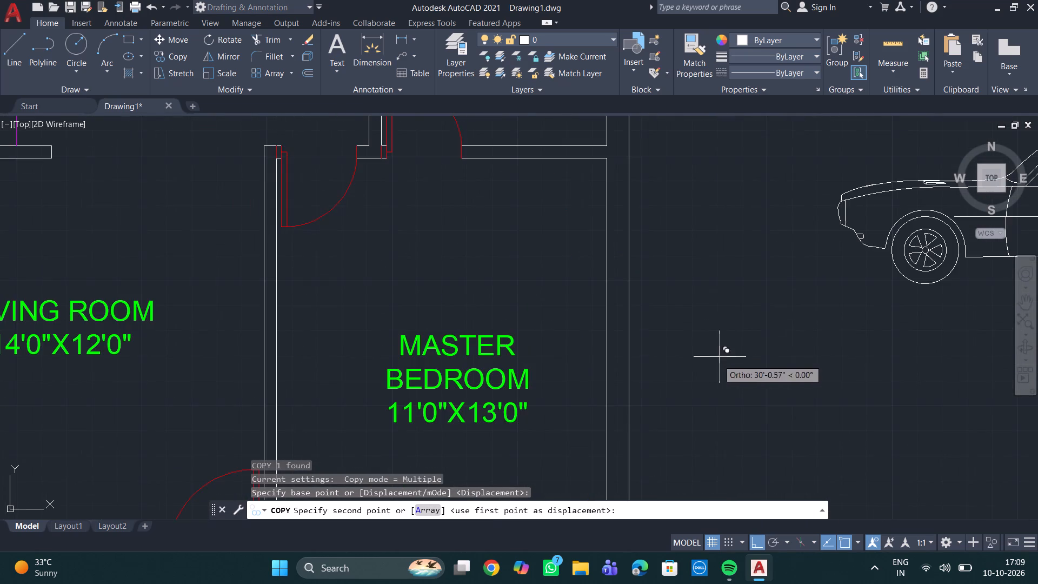
{"action": "scroll", "coordinate": [580, 421], "scroll_direction": "down", "scroll_amount": 2}
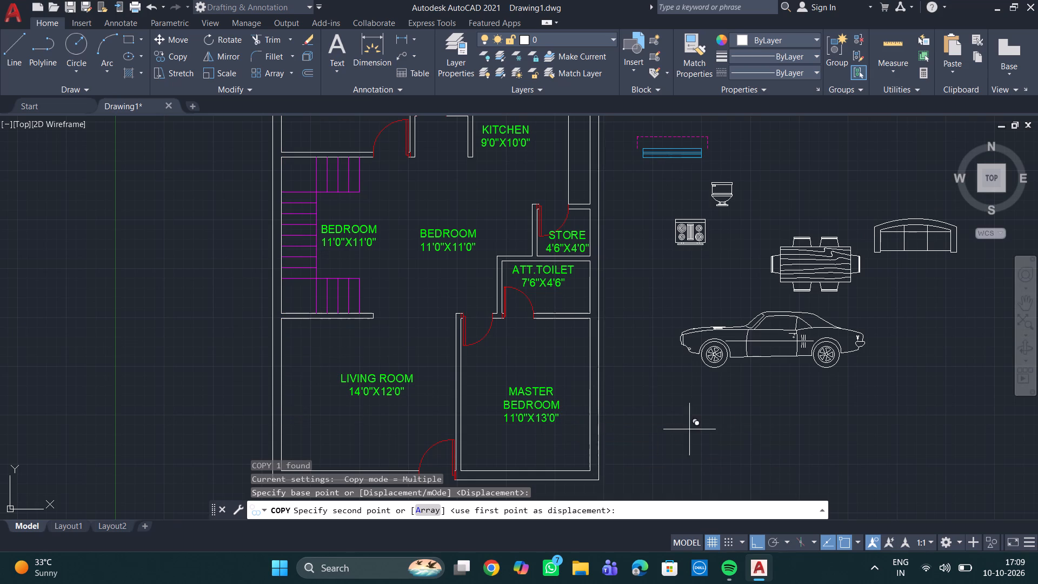
{"action": "scroll", "coordinate": [791, 437], "scroll_direction": "down", "scroll_amount": 1}
{"action": "middle_click_drag", "start_coordinate": [791, 437], "coordinate": [710, 332]}
{"action": "scroll", "coordinate": [710, 332], "scroll_direction": "down", "scroll_amount": 1}
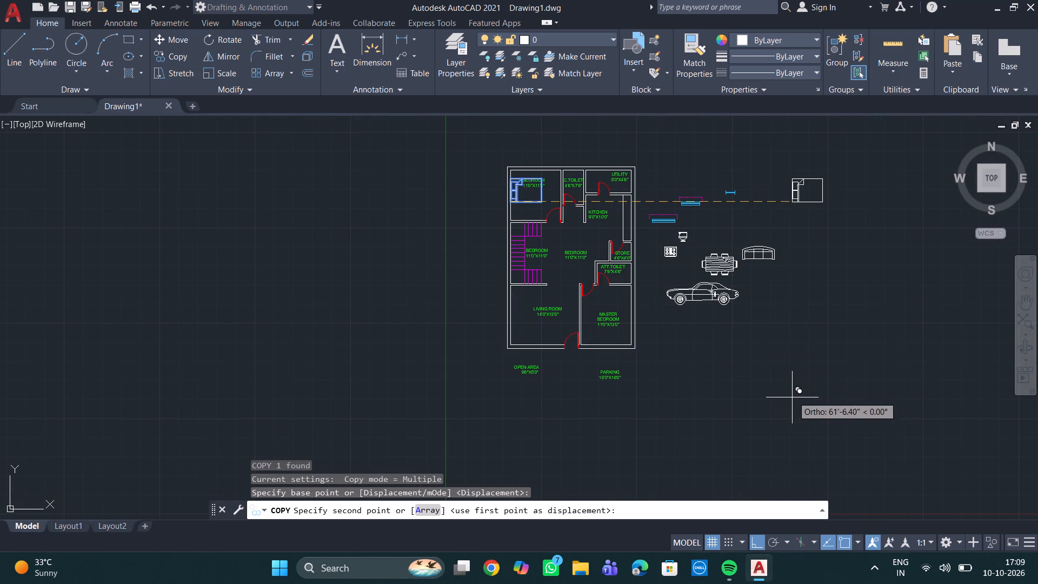
{"action": "left_click", "coordinate": [766, 368]}
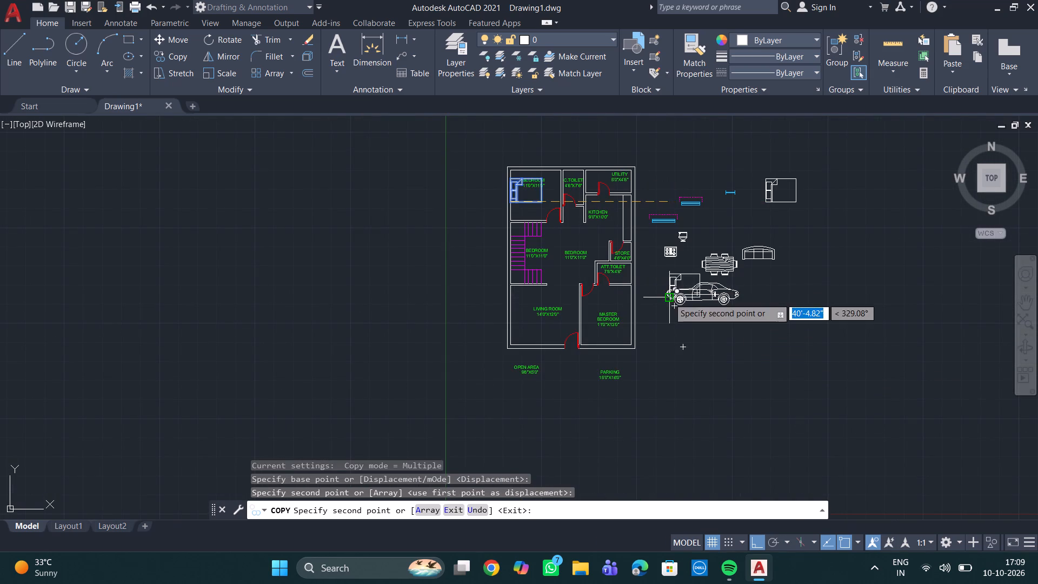
{"action": "key", "text": "Escape"}
Rotate the copied bed twice by 270° about its lower corners so the pillows face away from the plan.
{"action": "left_click", "coordinate": [791, 198]}
{"action": "double_click", "coordinate": [795, 201]}
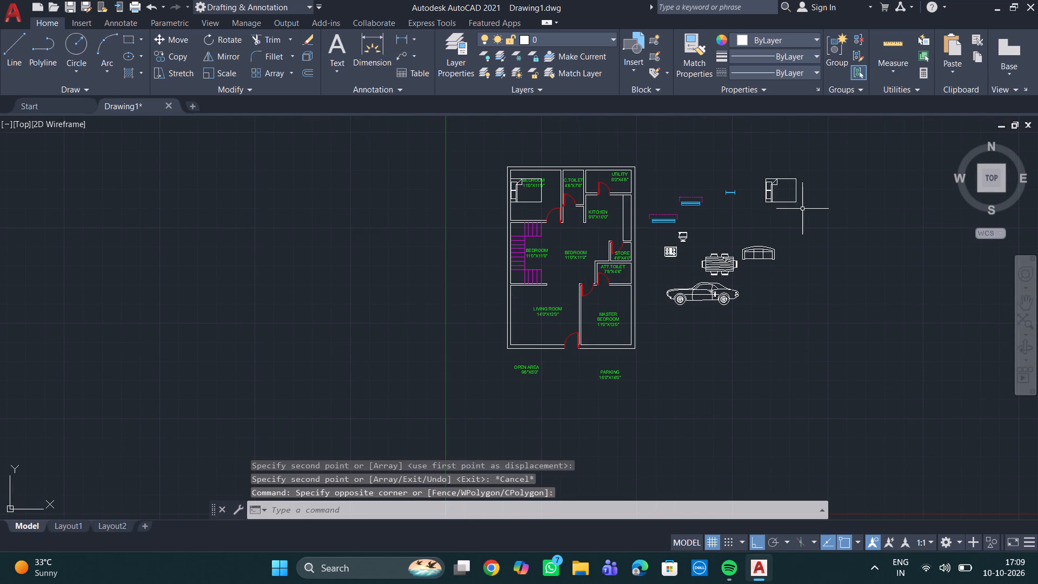
{"action": "left_click", "coordinate": [797, 201]}
{"action": "type", "text": "RO"}
{"action": "key", "text": "Return"}
{"action": "scroll", "coordinate": [819, 220], "scroll_direction": "up", "scroll_amount": 2}
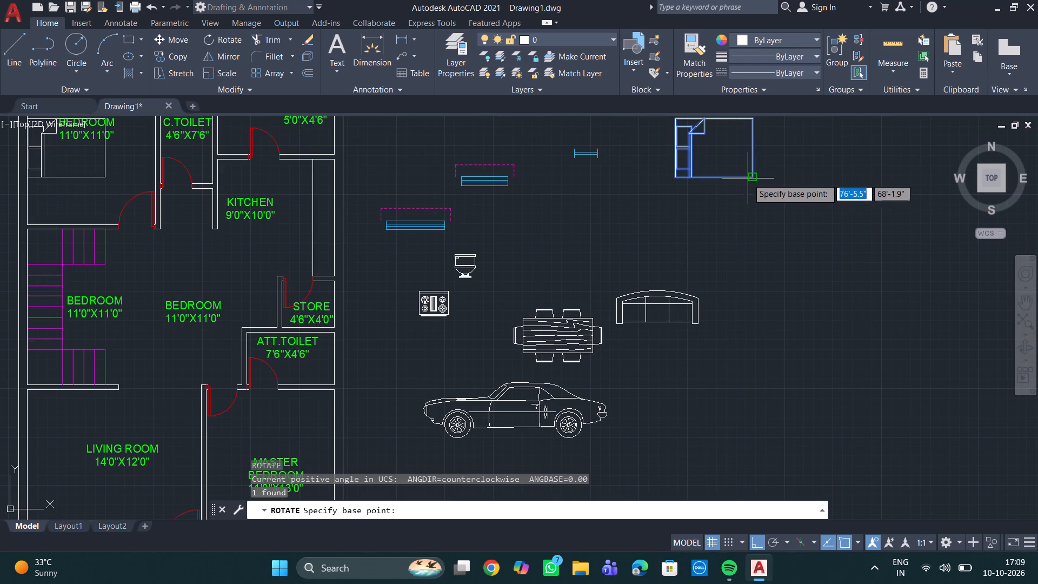
{"action": "left_click", "coordinate": [750, 177]}
{"action": "left_click", "coordinate": [728, 245]}
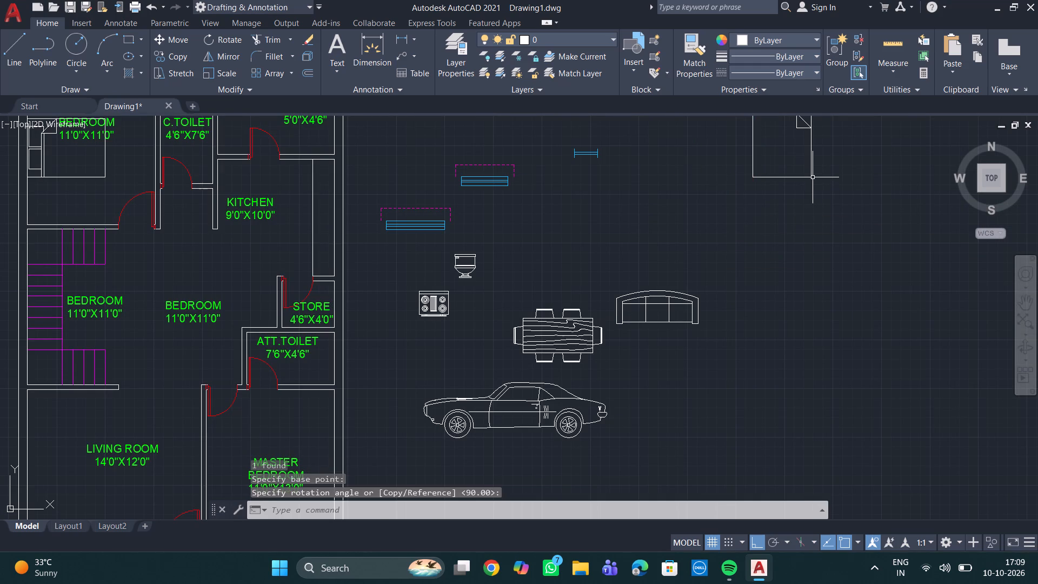
{"action": "left_click", "coordinate": [808, 177]}
{"action": "key", "text": "r"}
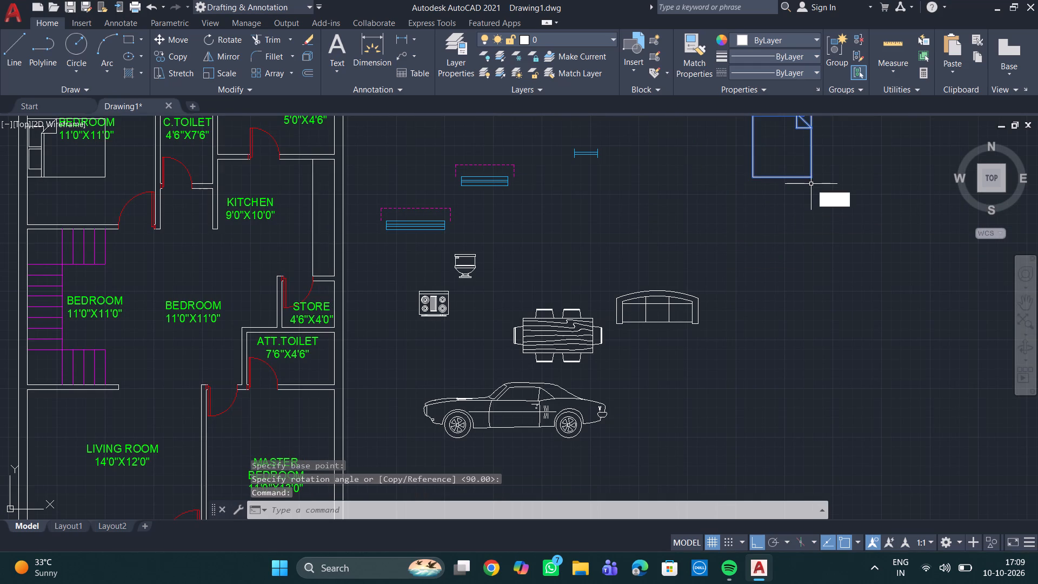
{"action": "key", "text": "o"}
{"action": "key", "text": "Return"}
{"action": "left_click", "coordinate": [813, 177]}
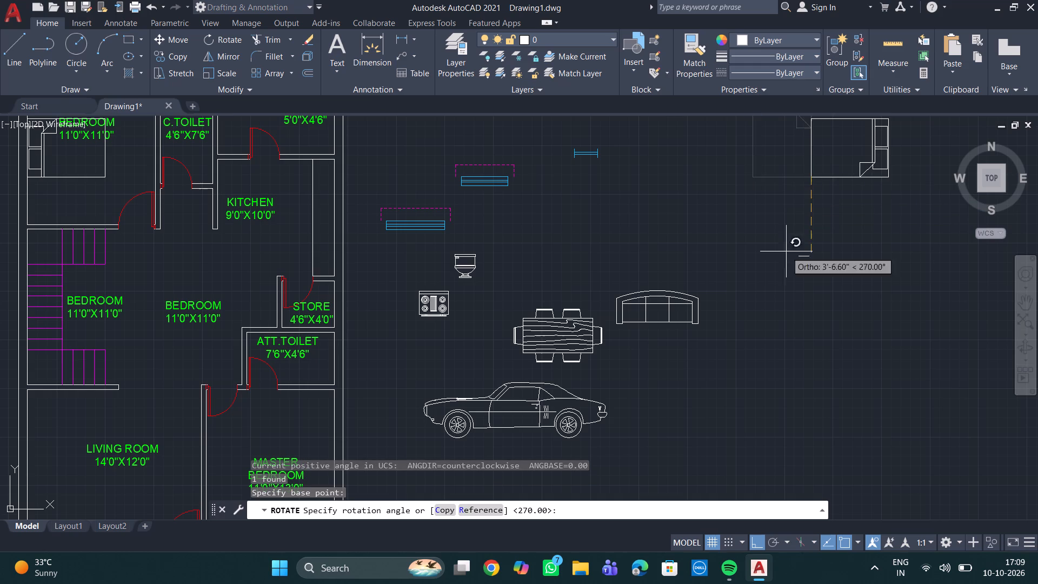
{"action": "middle_click_drag", "start_coordinate": [776, 264], "coordinate": [744, 345]}
{"action": "left_click", "coordinate": [751, 341]}
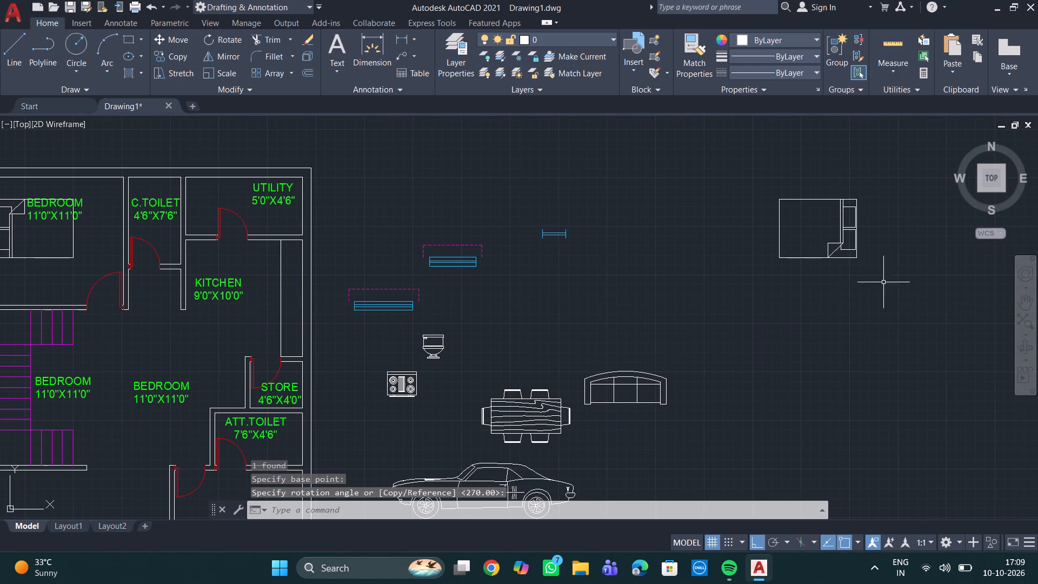
Move the copied bed into the master bedroom, with its headboard against the inner face of the outer wall.
{"action": "left_click", "coordinate": [883, 282]}
{"action": "left_click", "coordinate": [764, 172]}
{"action": "key", "text": "c"}
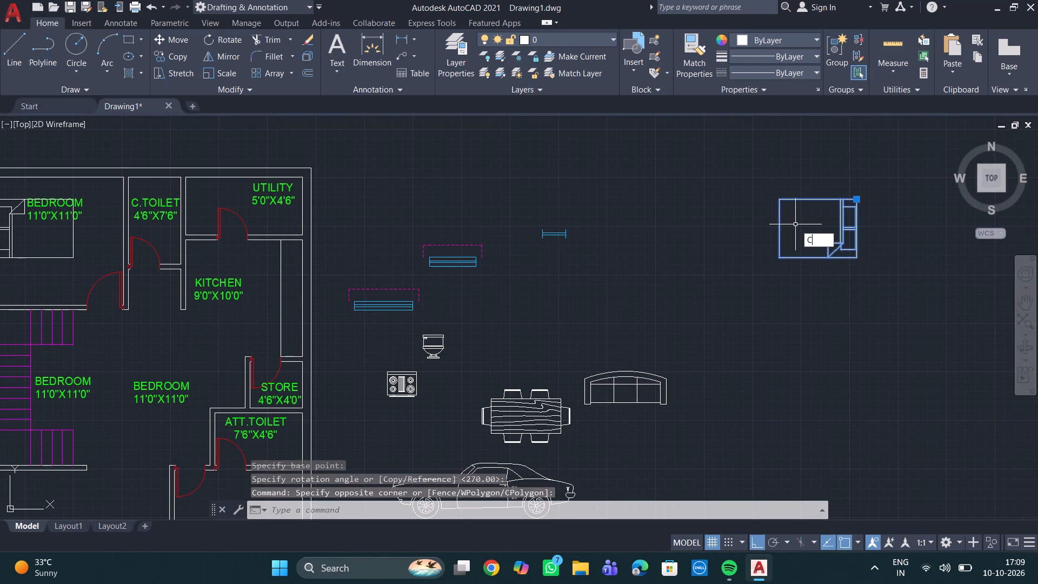
{"action": "key", "text": "Escape"}
{"action": "triple_click", "coordinate": [859, 198]}
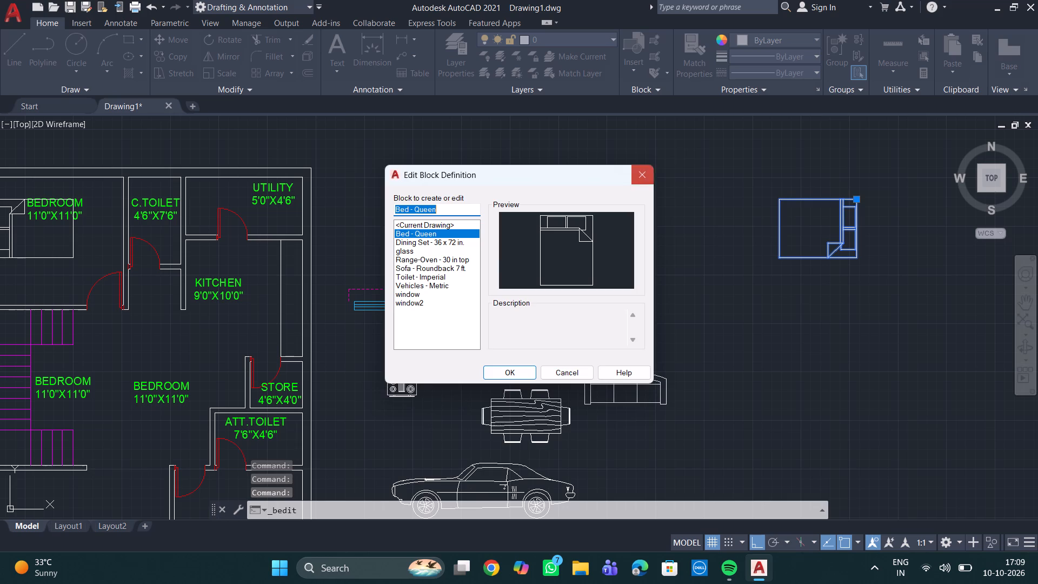
{"action": "left_click", "coordinate": [648, 174]}
{"action": "left_click", "coordinate": [853, 201]}
{"action": "left_click", "coordinate": [857, 202]}
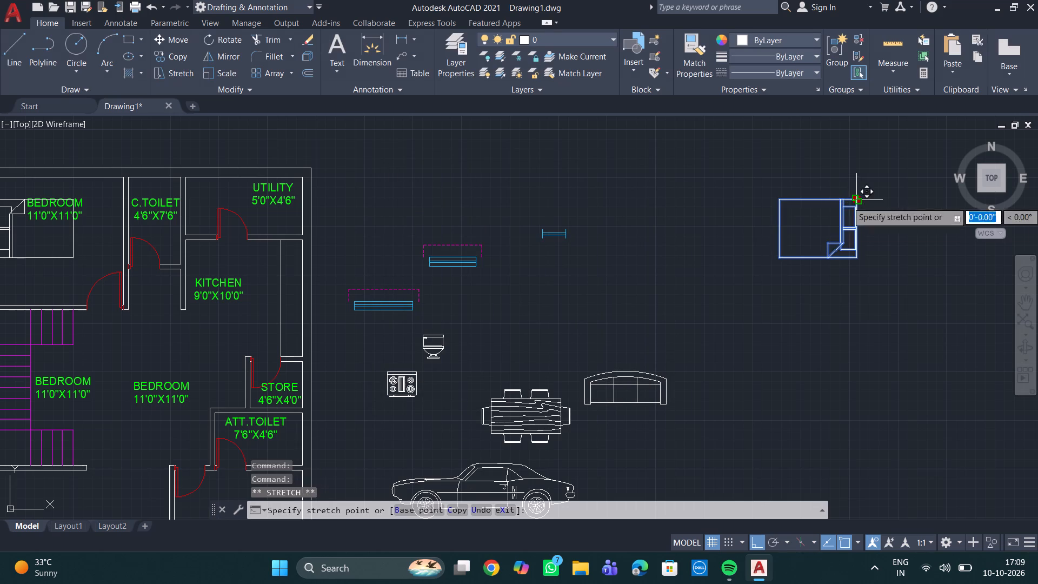
{"action": "middle_click_drag", "start_coordinate": [800, 285], "coordinate": [869, 233]}
{"action": "scroll", "coordinate": [800, 285], "scroll_direction": "down", "scroll_amount": 1}
{"action": "scroll", "coordinate": [592, 374], "scroll_direction": "up", "scroll_amount": 3}
{"action": "middle_click_drag", "start_coordinate": [535, 401], "coordinate": [667, 268]}
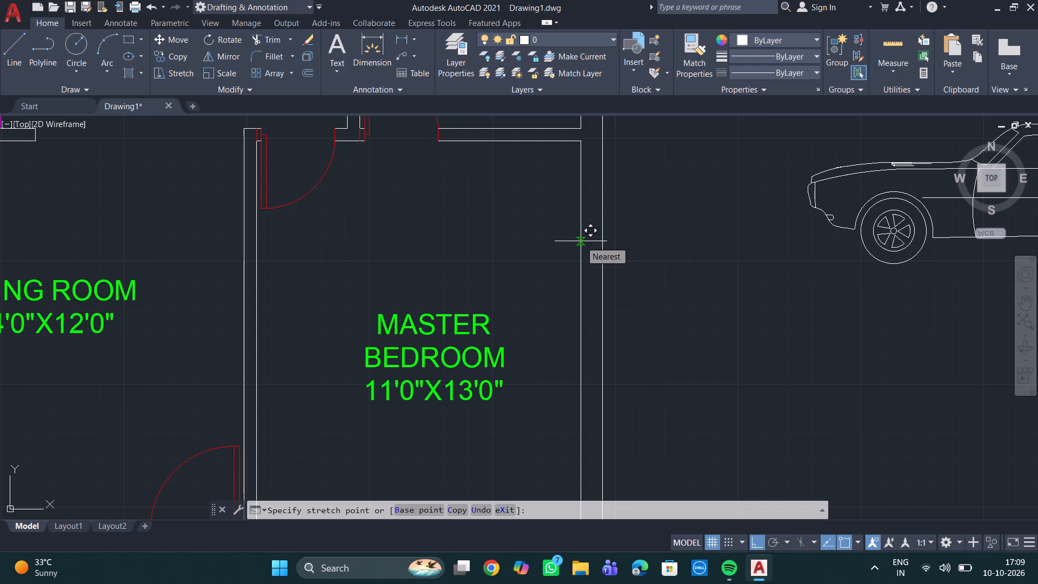
{"action": "left_click", "coordinate": [577, 267]}
{"action": "scroll", "coordinate": [678, 308], "scroll_direction": "down", "scroll_amount": 4}
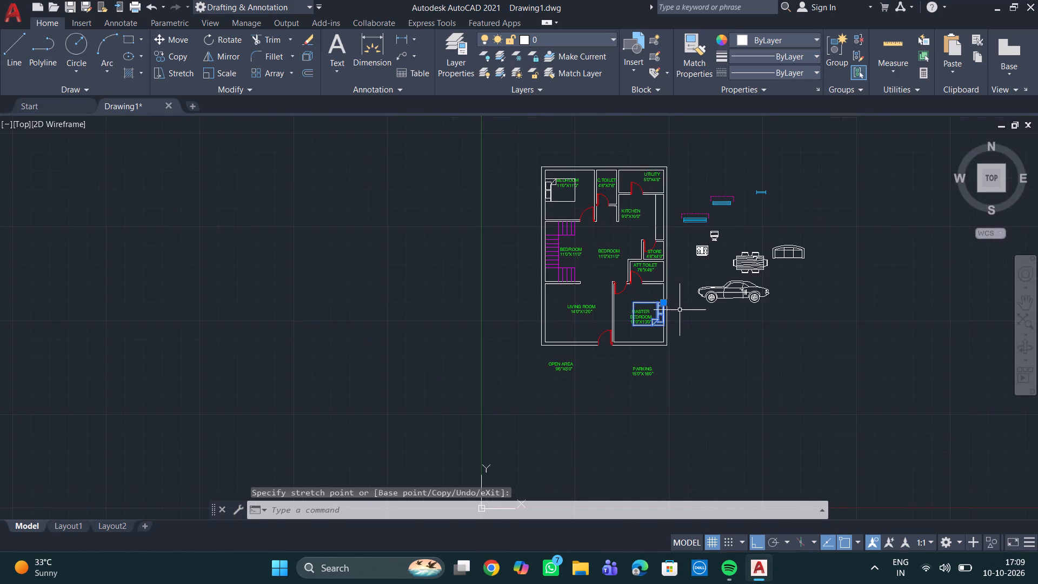
{"action": "middle_click_drag", "start_coordinate": [710, 311], "coordinate": [666, 303]}
{"action": "scroll", "coordinate": [782, 229], "scroll_direction": "up", "scroll_amount": 2}
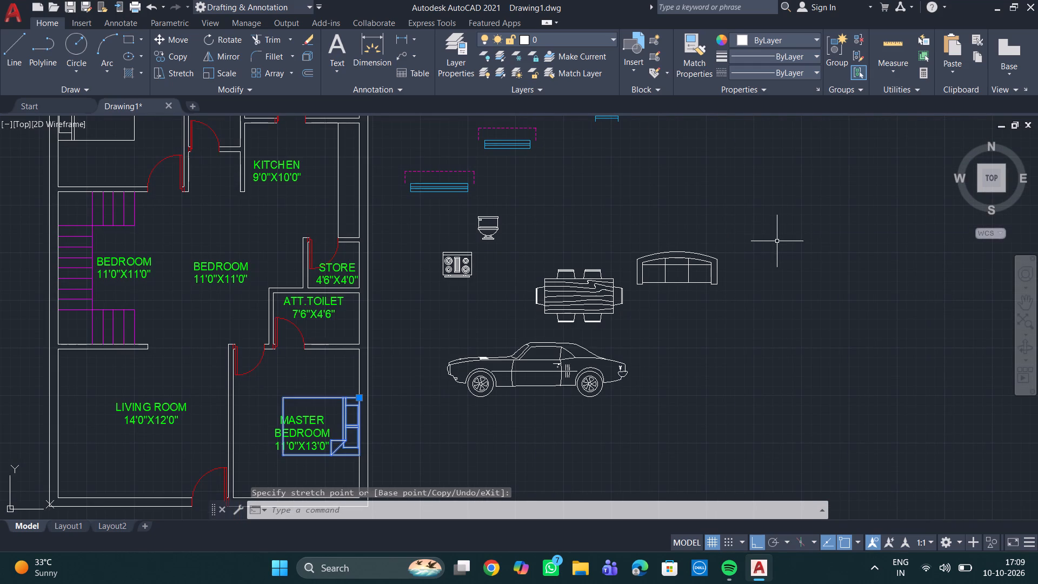
{"action": "key", "text": "Escape"}
Switch the toilet block's view to Elongated (Plan).
{"action": "scroll", "coordinate": [650, 269], "scroll_direction": "down", "scroll_amount": 3}
{"action": "middle_click_drag", "start_coordinate": [643, 266], "coordinate": [660, 266]}
{"action": "scroll", "coordinate": [658, 262], "scroll_direction": "up", "scroll_amount": 1}
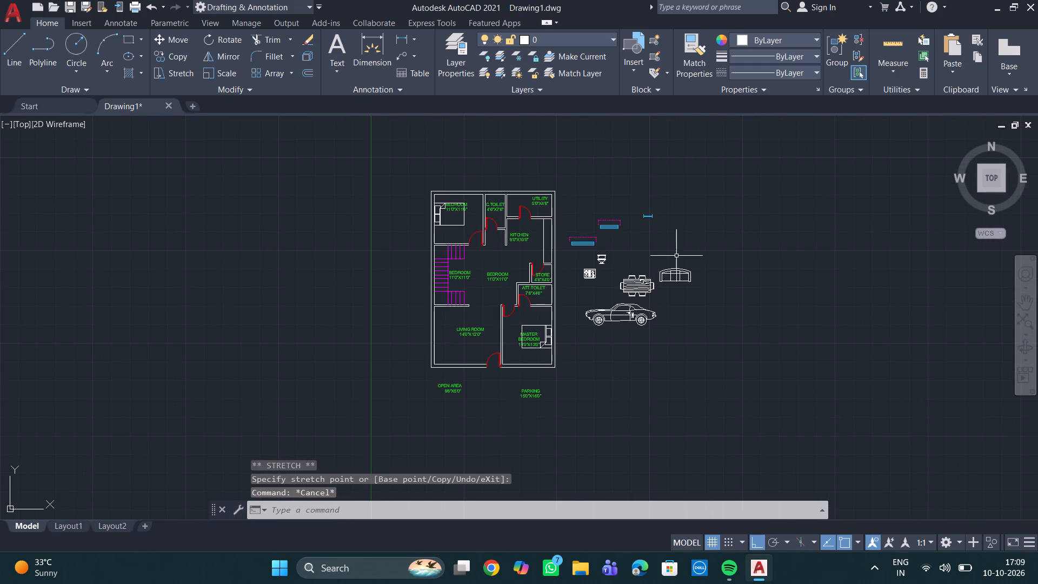
{"action": "scroll", "coordinate": [682, 255], "scroll_direction": "up", "scroll_amount": 2}
{"action": "left_click", "coordinate": [470, 269]}
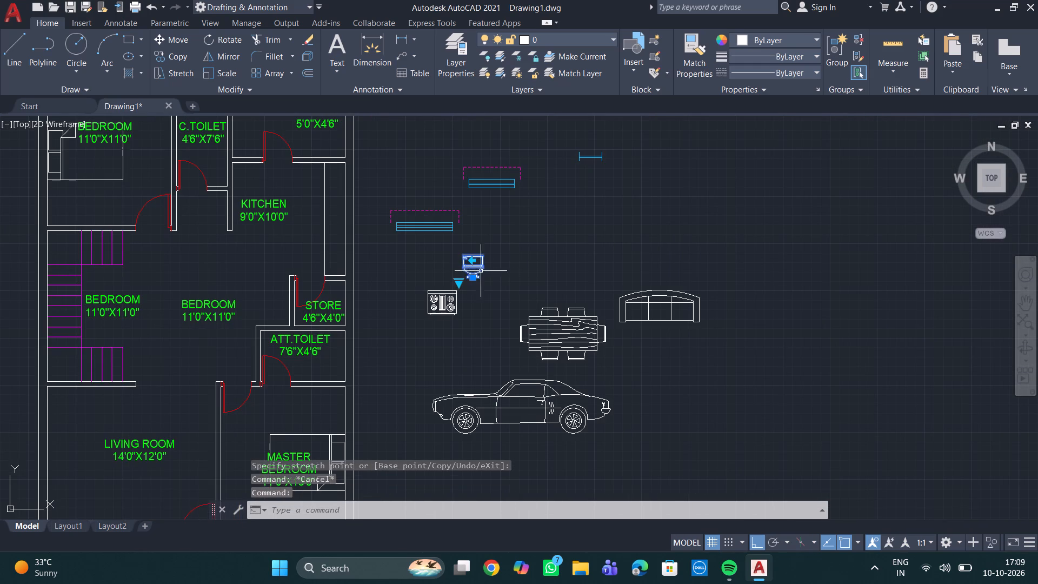
{"action": "left_click", "coordinate": [458, 285]}
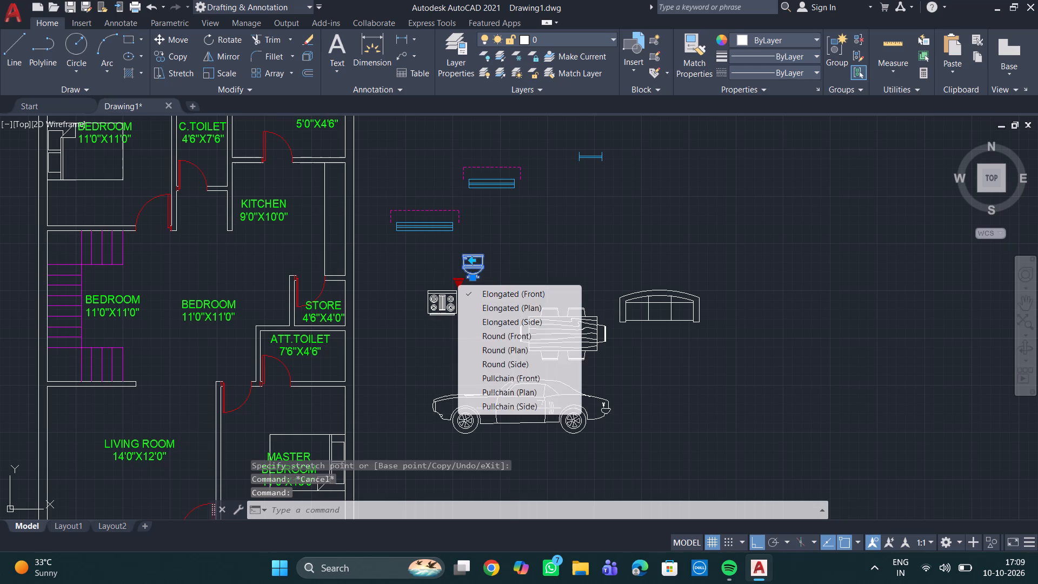
{"action": "left_click", "coordinate": [498, 309]}
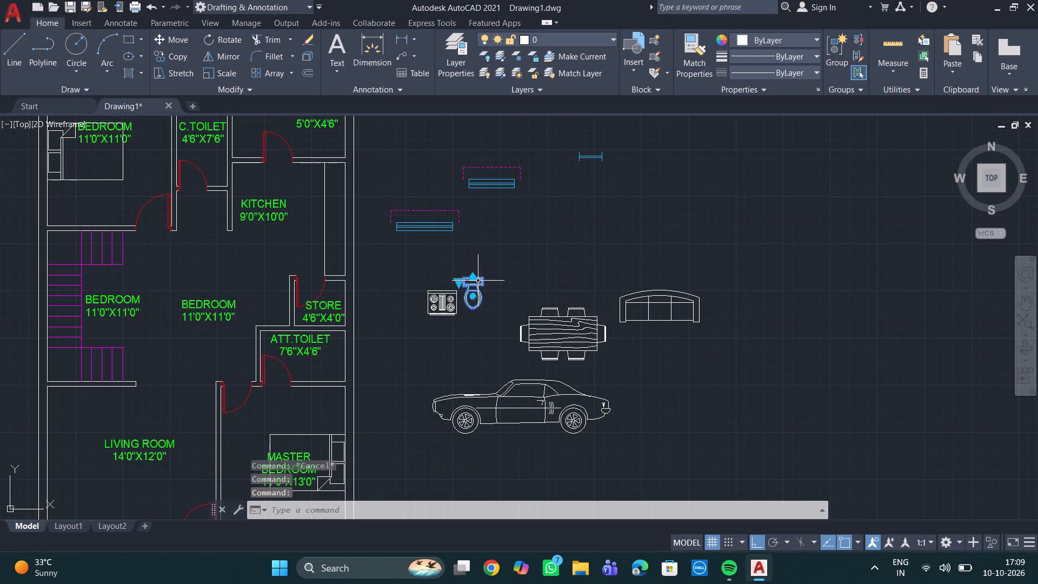
Move the toilet block into C.TOILET with its tank centred against the upper wall.
{"action": "left_click", "coordinate": [474, 276]}
{"action": "scroll", "coordinate": [366, 251], "scroll_direction": "down", "scroll_amount": 1}
{"action": "middle_click_drag", "start_coordinate": [366, 251], "coordinate": [541, 374]}
{"action": "scroll", "coordinate": [489, 296], "scroll_direction": "up", "scroll_amount": 2}
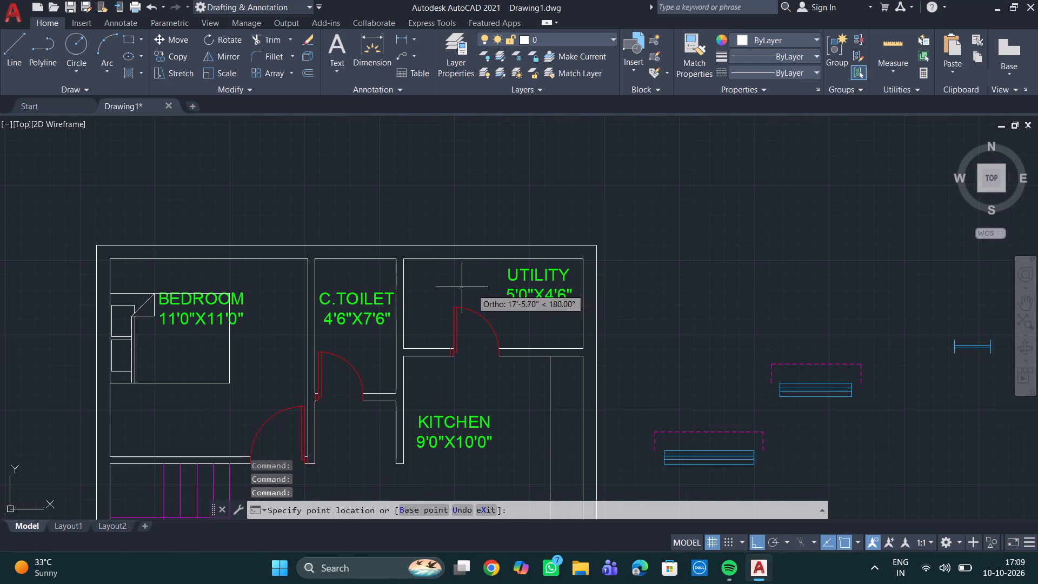
{"action": "left_click", "coordinate": [358, 260]}
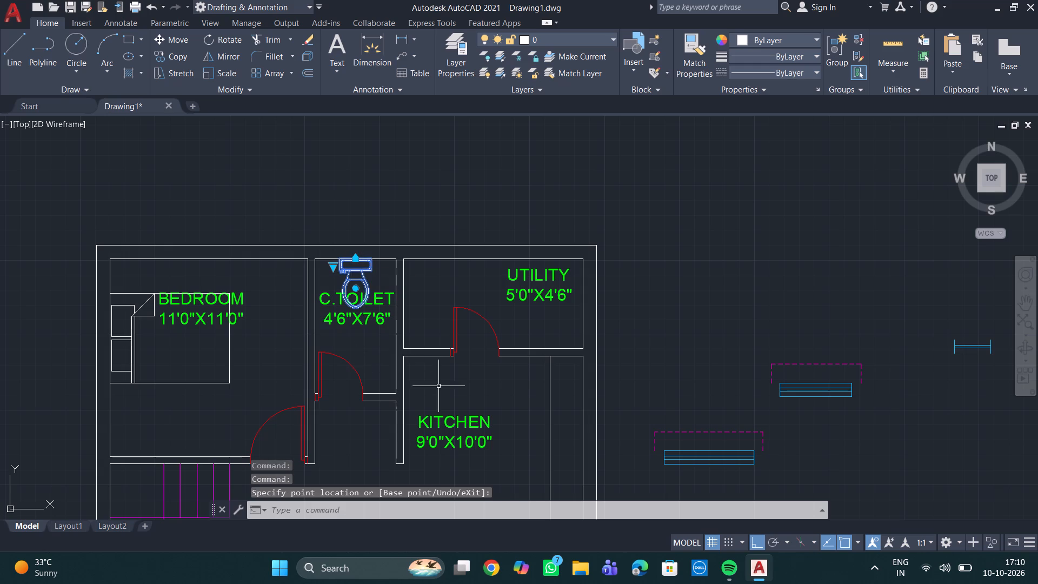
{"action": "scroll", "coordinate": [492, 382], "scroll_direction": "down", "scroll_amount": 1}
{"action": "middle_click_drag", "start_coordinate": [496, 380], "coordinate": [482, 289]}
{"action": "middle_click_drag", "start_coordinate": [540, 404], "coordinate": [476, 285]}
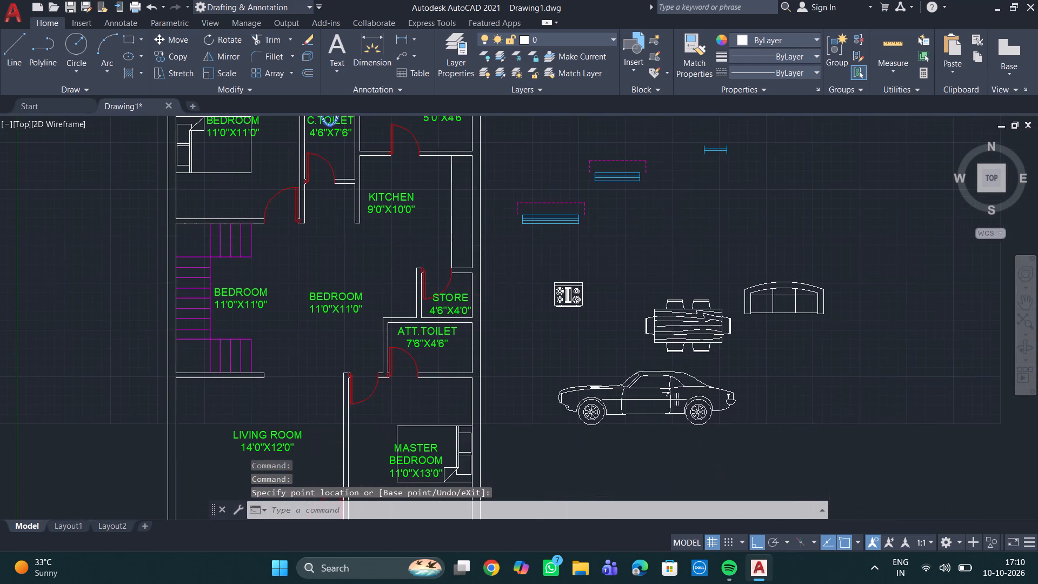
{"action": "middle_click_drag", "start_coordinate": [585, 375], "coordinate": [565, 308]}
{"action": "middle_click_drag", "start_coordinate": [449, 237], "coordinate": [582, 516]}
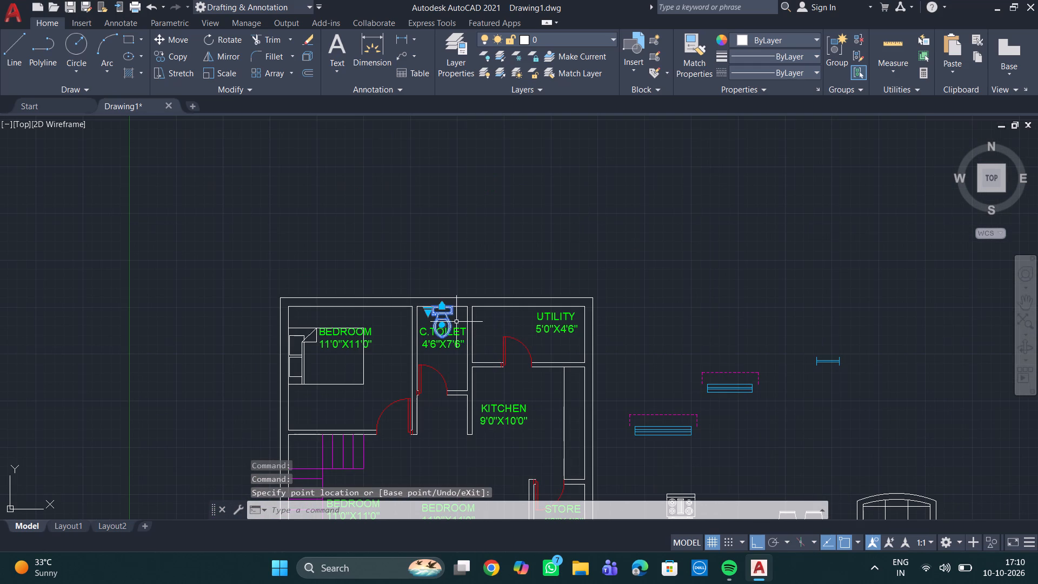
Copy the toilet block from C.TOILET into ATT.TOILET, with its tank against the room's upper wall.
{"action": "key", "text": "c"}
{"action": "key", "text": "o"}
{"action": "key", "text": "Return"}
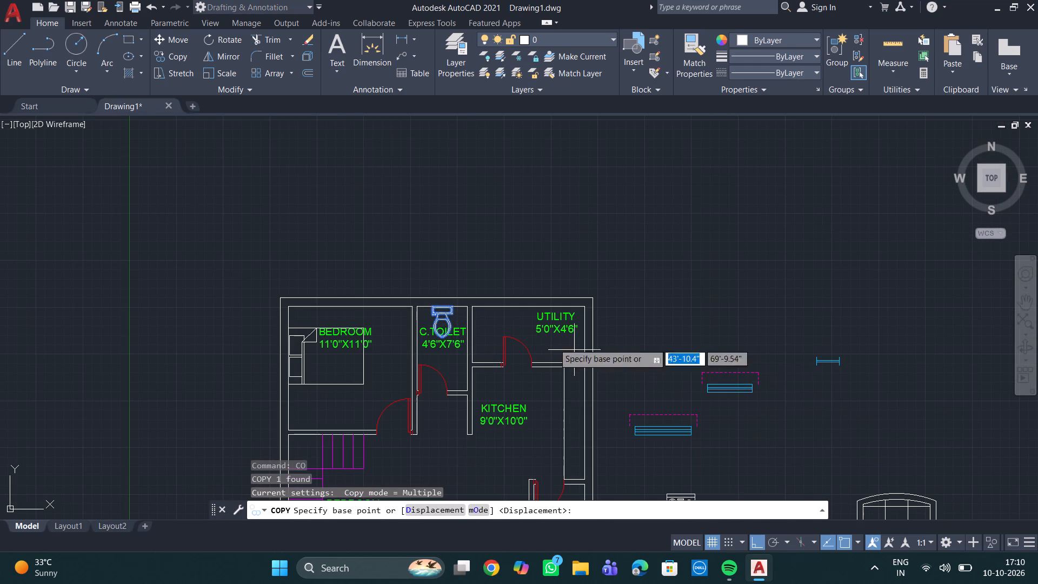
{"action": "scroll", "coordinate": [445, 302], "scroll_direction": "up", "scroll_amount": 1}
{"action": "left_click", "coordinate": [436, 311]}
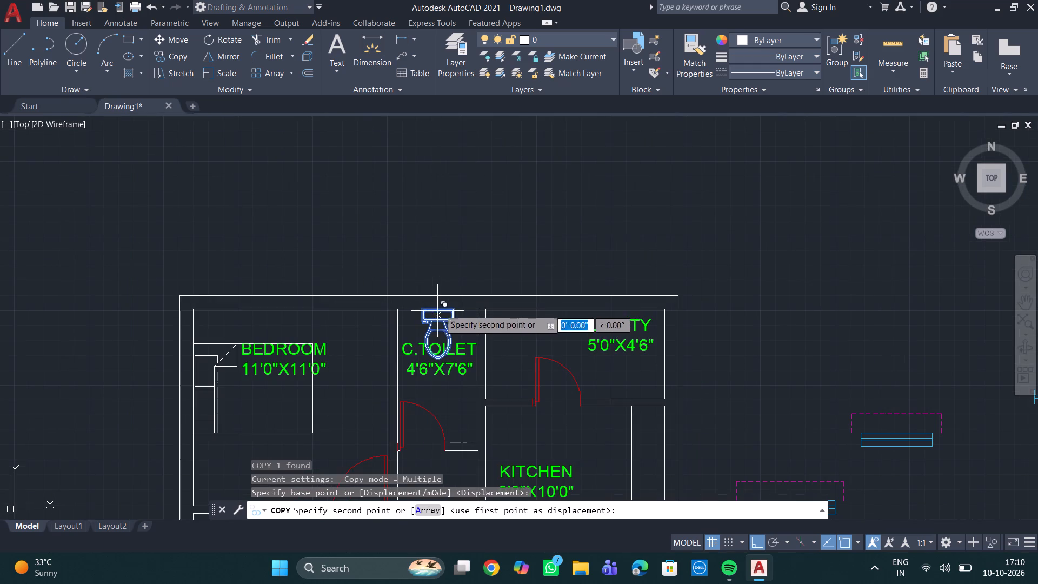
{"action": "scroll", "coordinate": [578, 368], "scroll_direction": "down", "scroll_amount": 2}
{"action": "middle_click_drag", "start_coordinate": [578, 368], "coordinate": [556, 299]}
{"action": "middle_click_drag", "start_coordinate": [601, 388], "coordinate": [551, 315]}
{"action": "scroll", "coordinate": [530, 368], "scroll_direction": "up", "scroll_amount": 2}
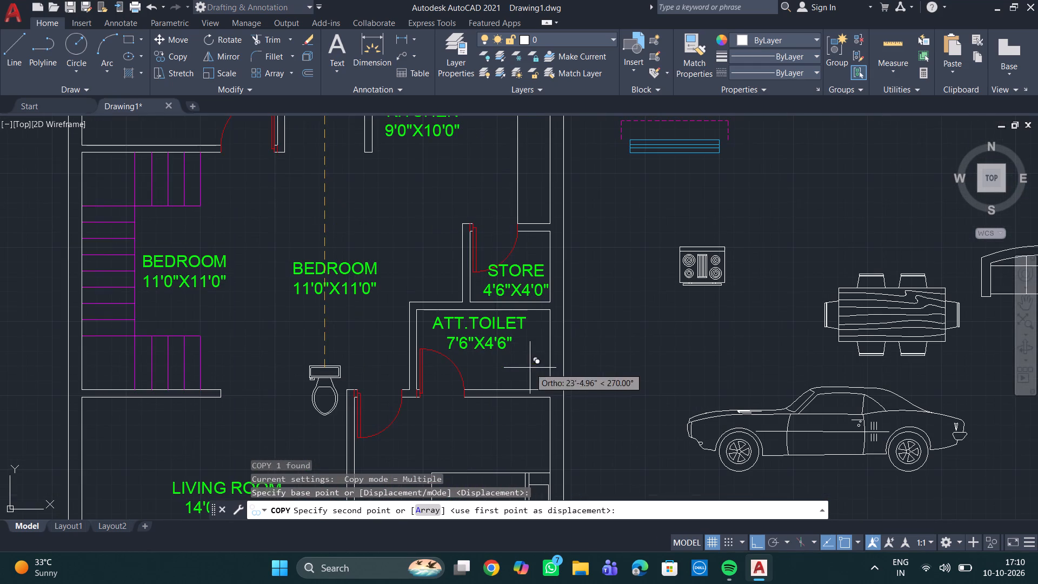
{"action": "left_click", "coordinate": [483, 311]}
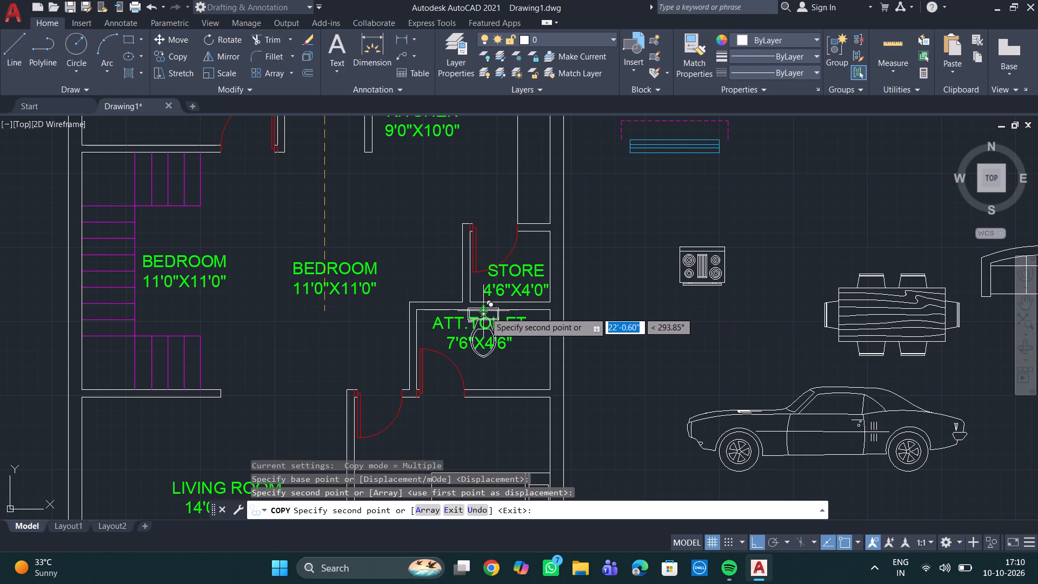
{"action": "scroll", "coordinate": [549, 349], "scroll_direction": "down", "scroll_amount": 1}
{"action": "middle_click_drag", "start_coordinate": [549, 349], "coordinate": [577, 253]}
{"action": "scroll", "coordinate": [577, 253], "scroll_direction": "down", "scroll_amount": 1}
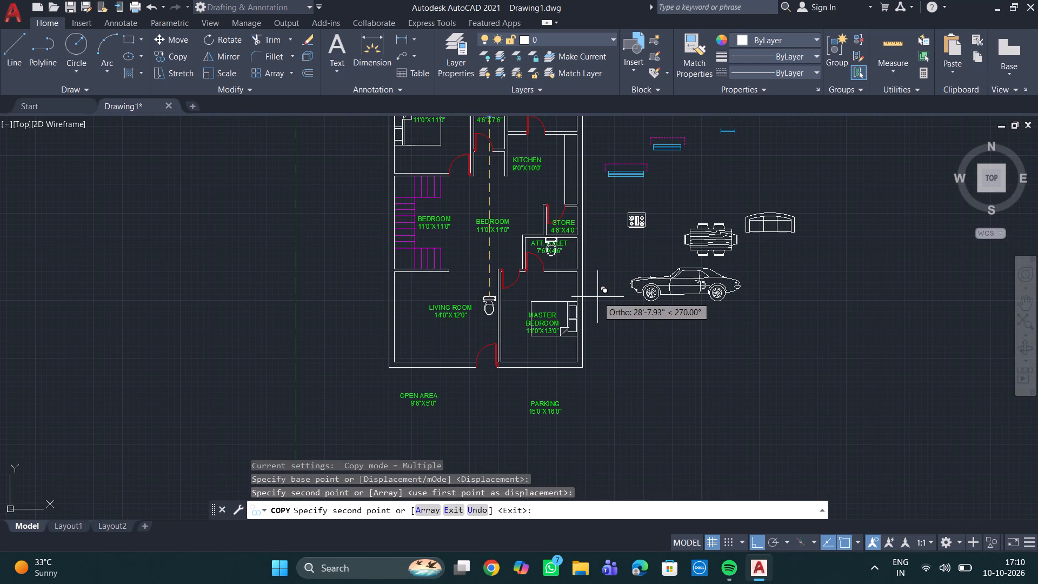
{"action": "key", "text": "Escape"}
{"action": "key", "text": "Escape"}
{"action": "key", "text": "Escape"}
Scale the stove block down freehand to about 0.8 of its size about its lower-right corner.
{"action": "middle_click_drag", "start_coordinate": [696, 268], "coordinate": [651, 365]}
{"action": "scroll", "coordinate": [652, 364], "scroll_direction": "down", "scroll_amount": 1}
{"action": "scroll", "coordinate": [583, 319], "scroll_direction": "up", "scroll_amount": 2}
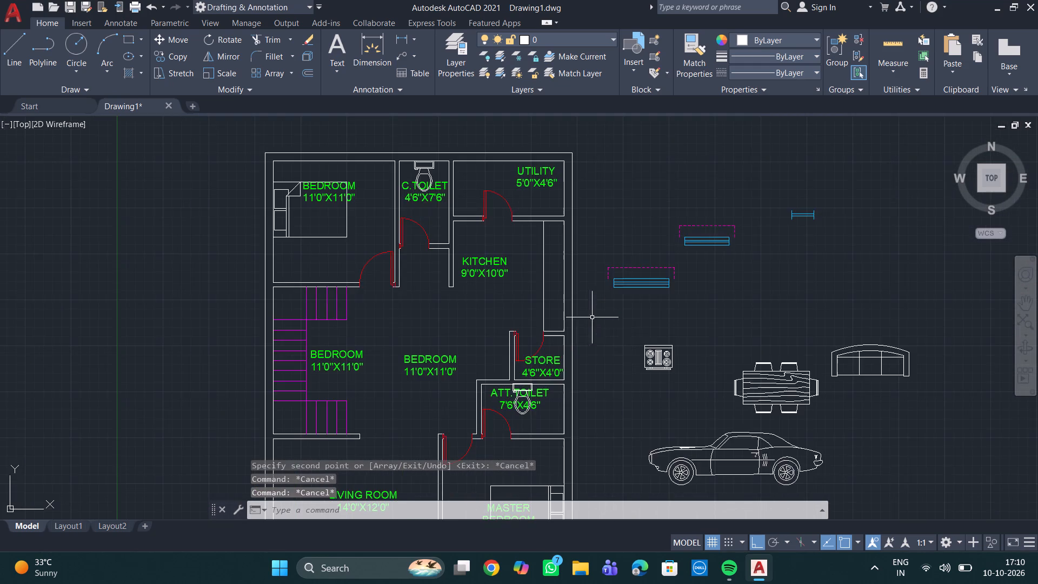
{"action": "scroll", "coordinate": [641, 351], "scroll_direction": "up", "scroll_amount": 2}
{"action": "left_click", "coordinate": [681, 368]}
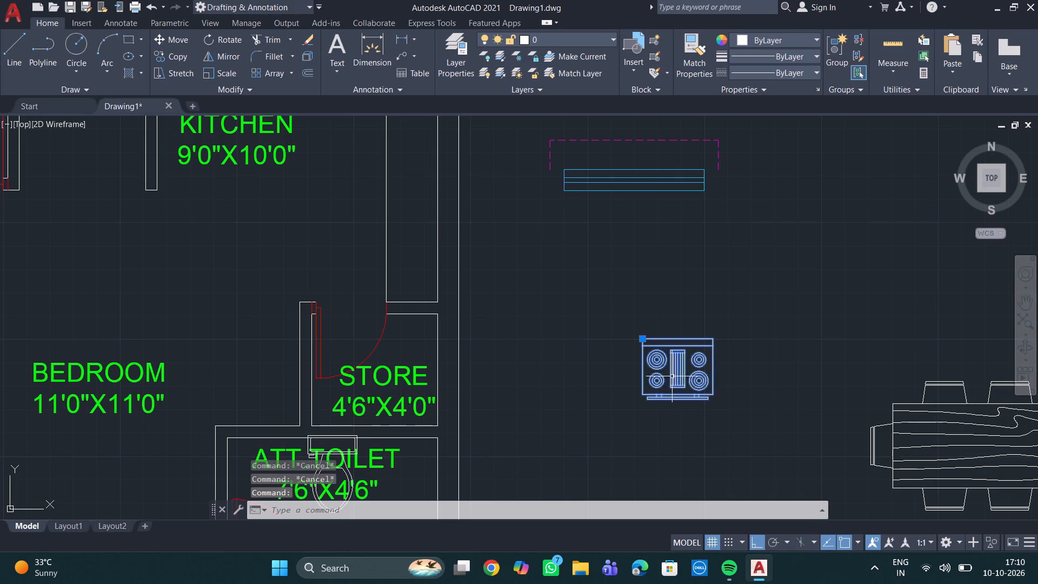
{"action": "right_click", "coordinate": [672, 375]}
{"action": "left_click", "coordinate": [704, 346]}
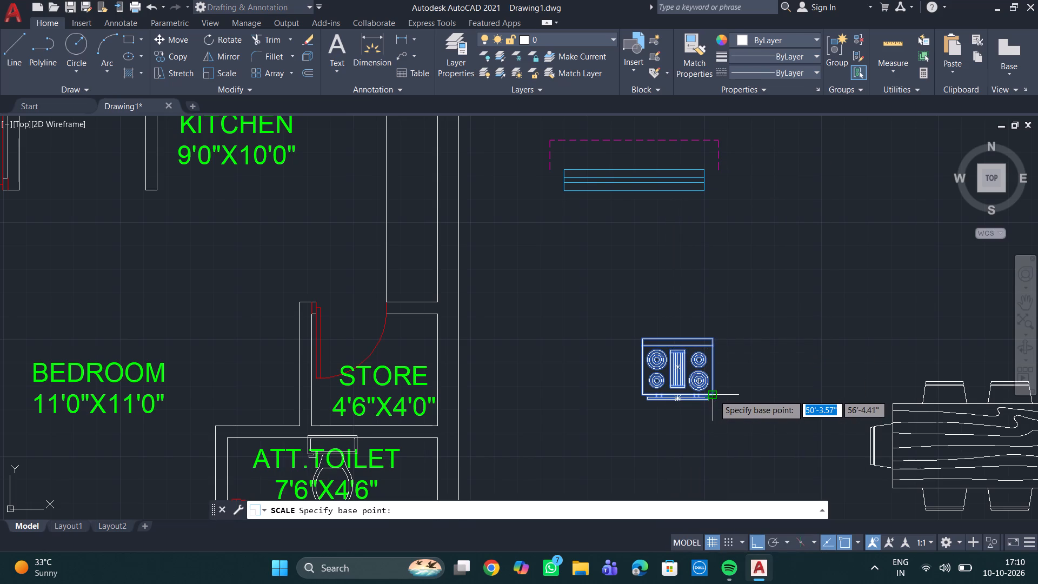
{"action": "left_click", "coordinate": [714, 395]}
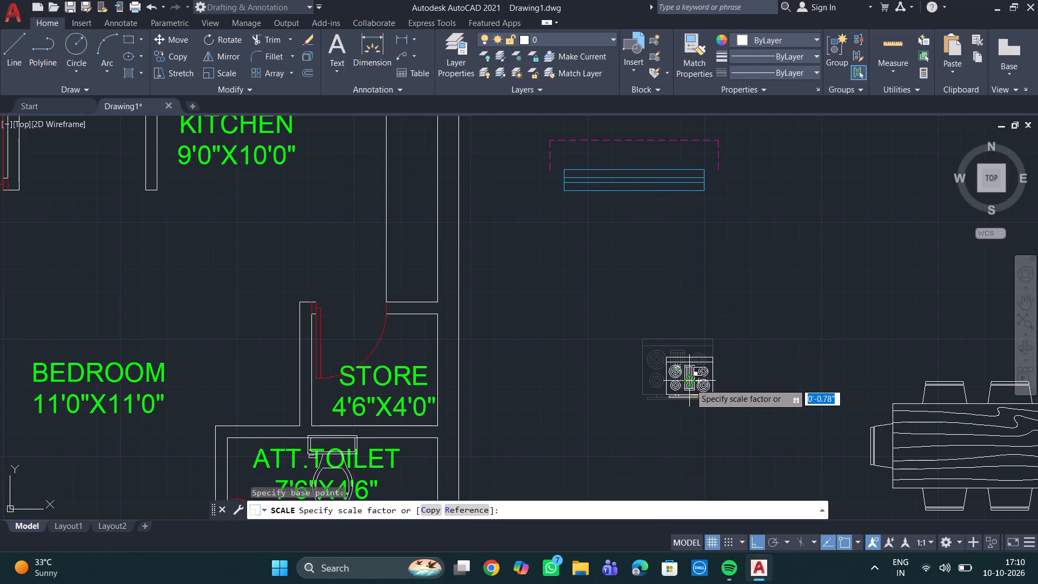
{"action": "left_click", "coordinate": [690, 385]}
Rotate the stove block by 270° about its upper-right corner.
{"action": "scroll", "coordinate": [710, 377], "scroll_direction": "down", "scroll_amount": 1}
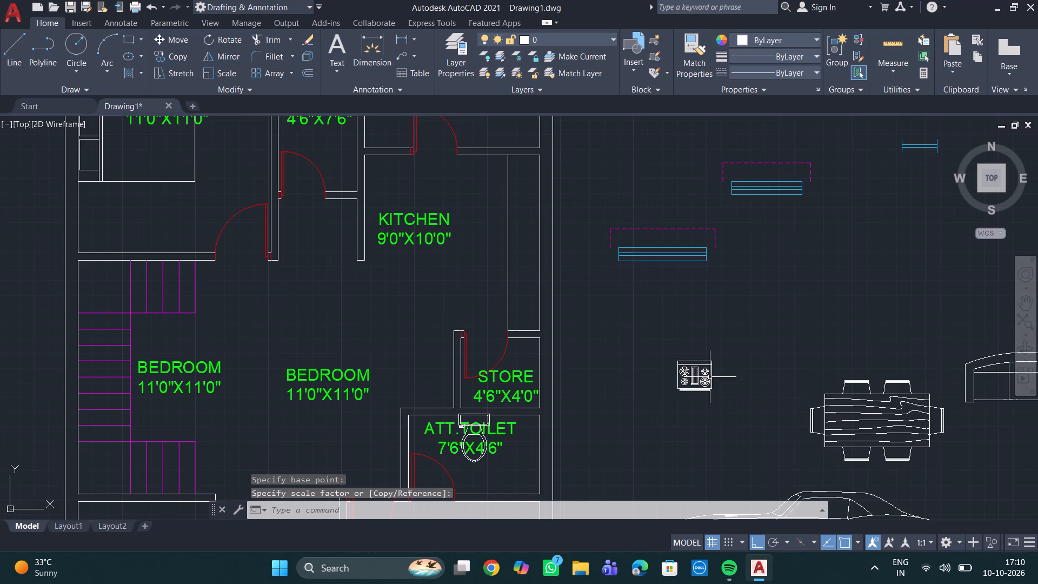
{"action": "left_click", "coordinate": [707, 379]}
{"action": "key", "text": "r"}
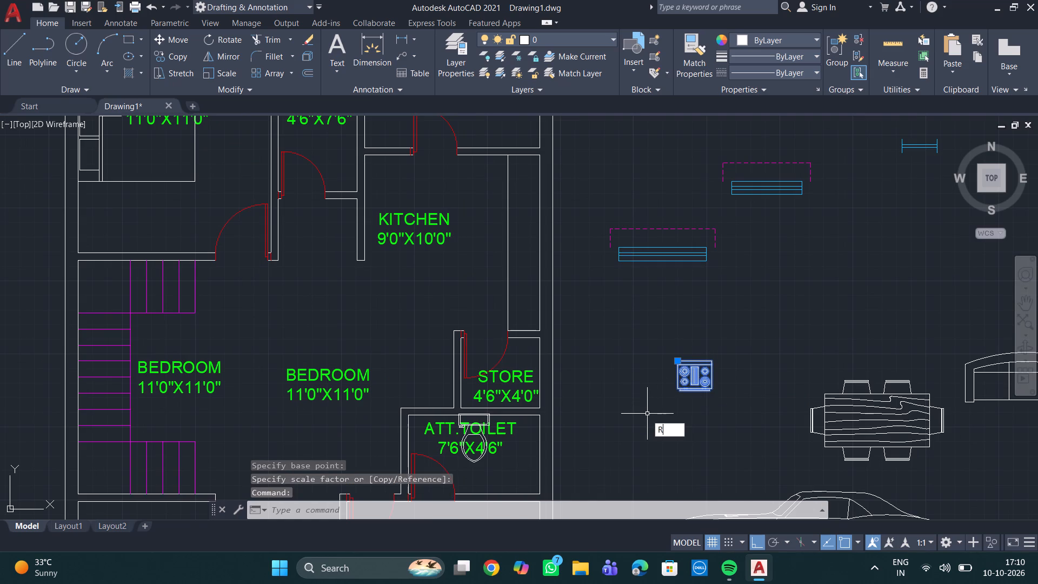
{"action": "key", "text": "o"}
{"action": "key", "text": "Return"}
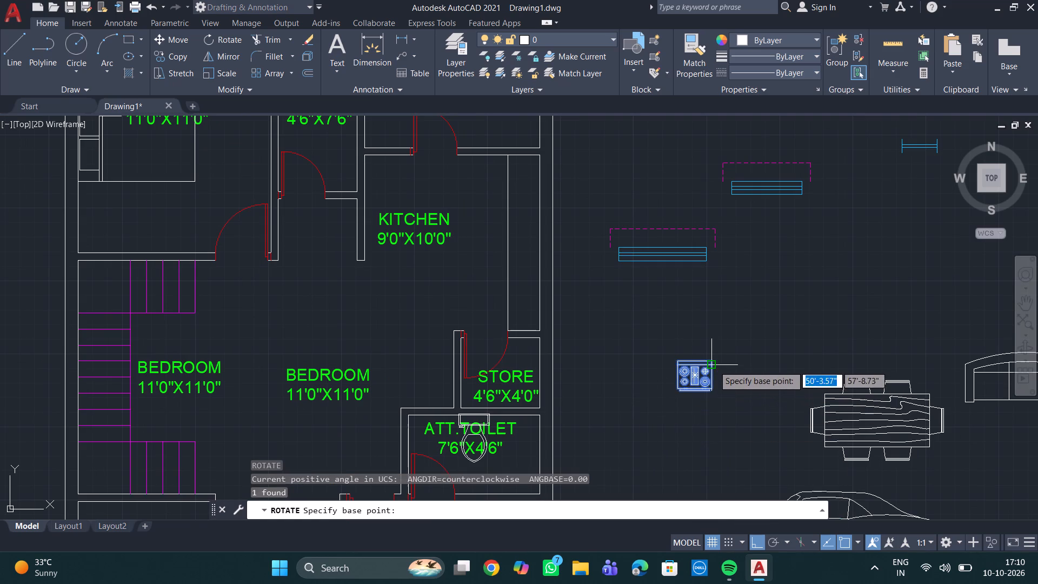
{"action": "left_click", "coordinate": [711, 359]}
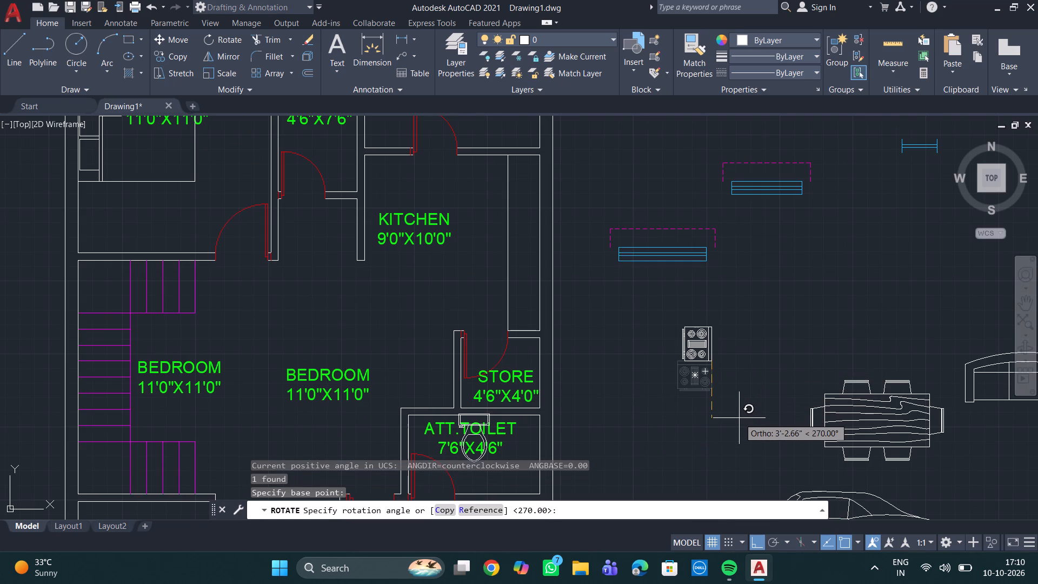
{"action": "left_click", "coordinate": [739, 418]}
Move the stove block onto the upper part of the kitchen counter, with its back against the outer wall's inner face.
{"action": "scroll", "coordinate": [694, 376], "scroll_direction": "up", "scroll_amount": 2}
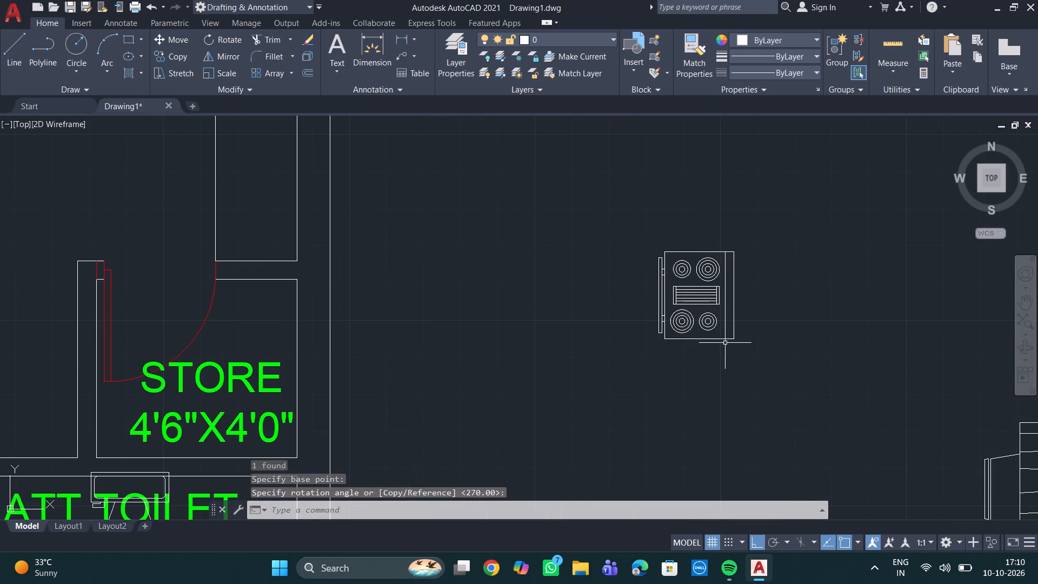
{"action": "left_click", "coordinate": [725, 343]}
{"action": "left_click", "coordinate": [638, 243]}
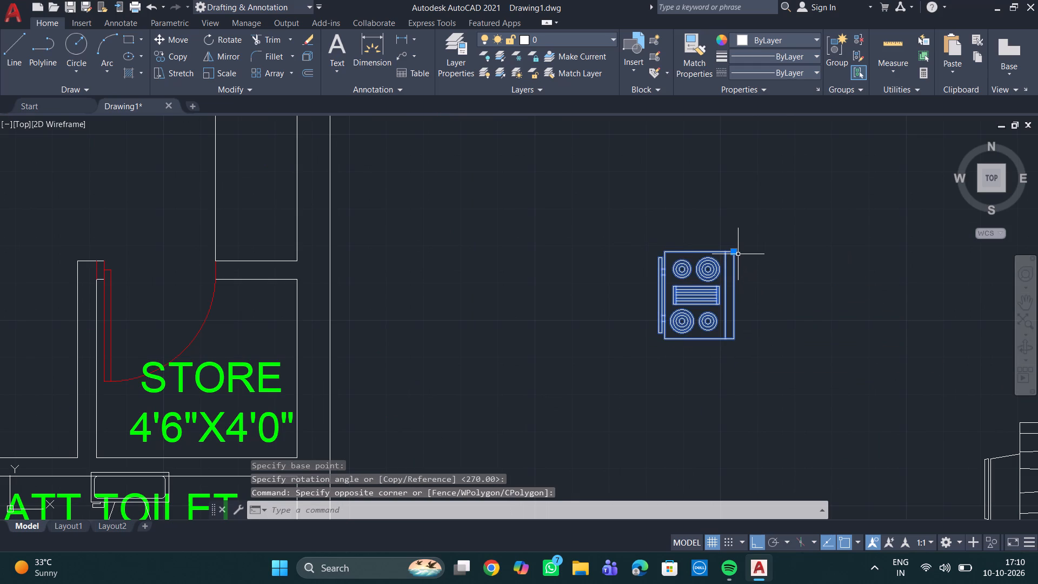
{"action": "left_click", "coordinate": [736, 252]}
{"action": "scroll", "coordinate": [545, 269], "scroll_direction": "down", "scroll_amount": 3}
{"action": "middle_click_drag", "start_coordinate": [543, 269], "coordinate": [565, 372]}
{"action": "scroll", "coordinate": [498, 318], "scroll_direction": "up", "scroll_amount": 2}
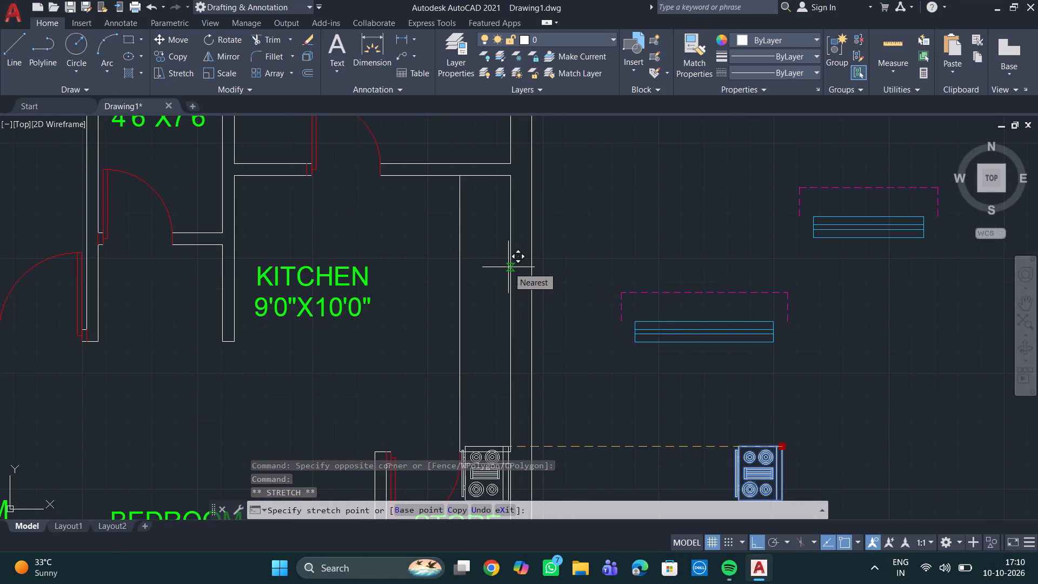
{"action": "left_click", "coordinate": [510, 218]}
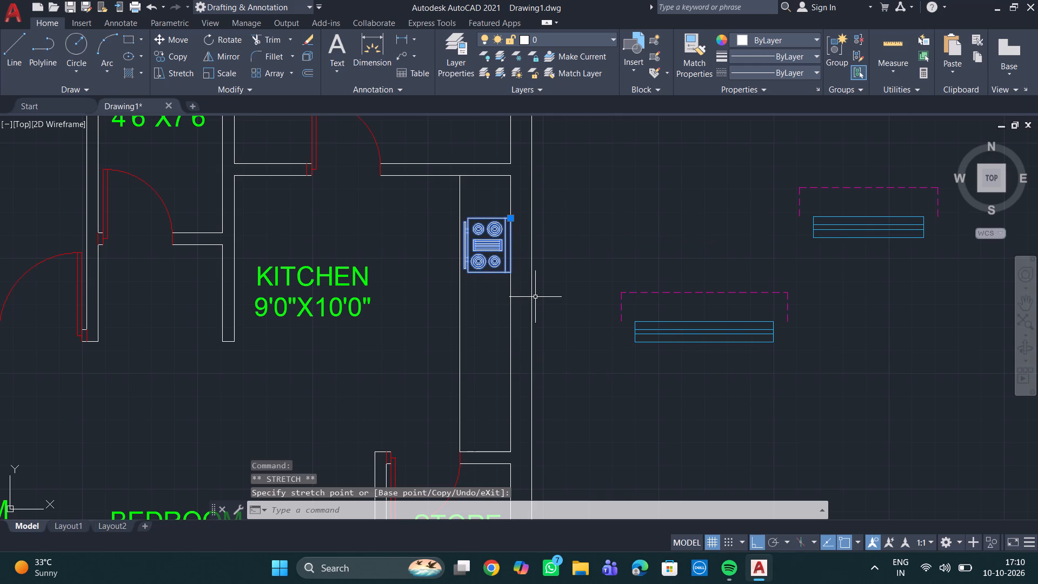
Copy the stove straight down along the kitchen counter by about 4'-9".
{"action": "key", "text": "c"}
{"action": "key", "text": "o"}
{"action": "key", "text": "Return"}
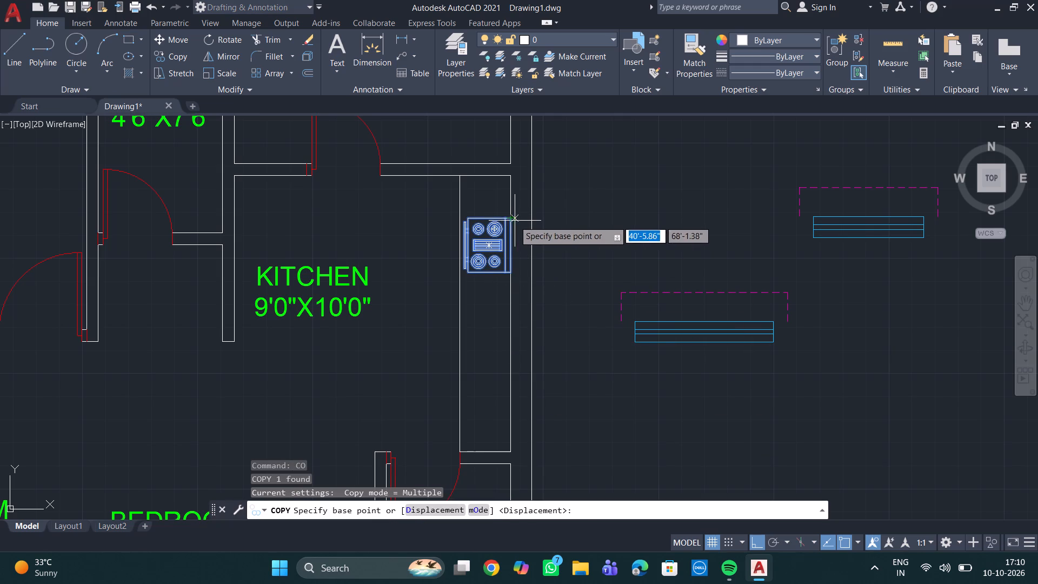
{"action": "left_click", "coordinate": [511, 216]}
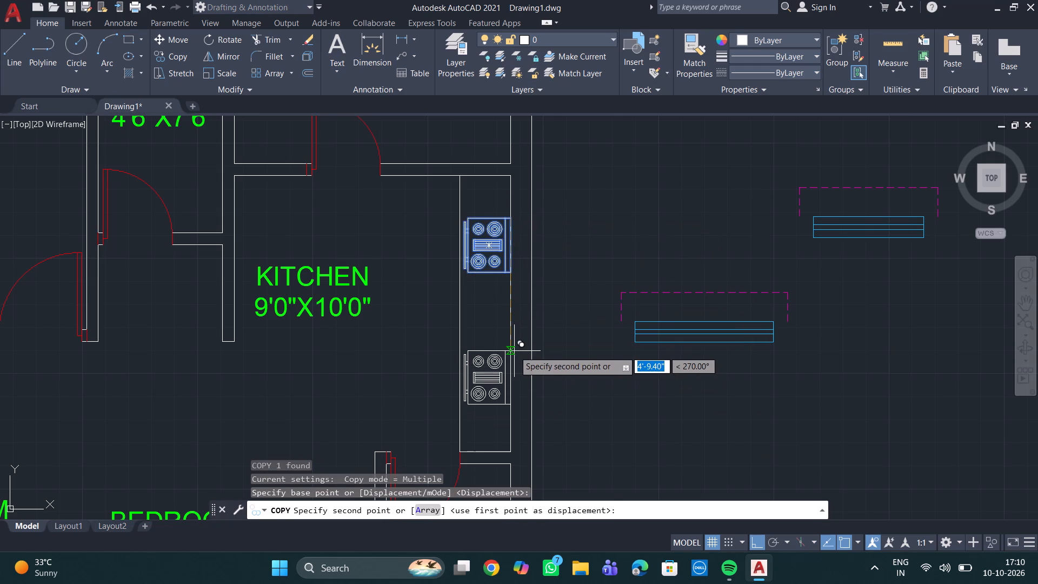
{"action": "left_click", "coordinate": [514, 351]}
{"action": "key", "text": "Escape"}
Move the ATT.TOILET 7'6"X4'6" label down so it sits below the toilet's tank.
{"action": "scroll", "coordinate": [708, 399], "scroll_direction": "down", "scroll_amount": 2}
{"action": "middle_click_drag", "start_coordinate": [702, 382], "coordinate": [672, 337]}
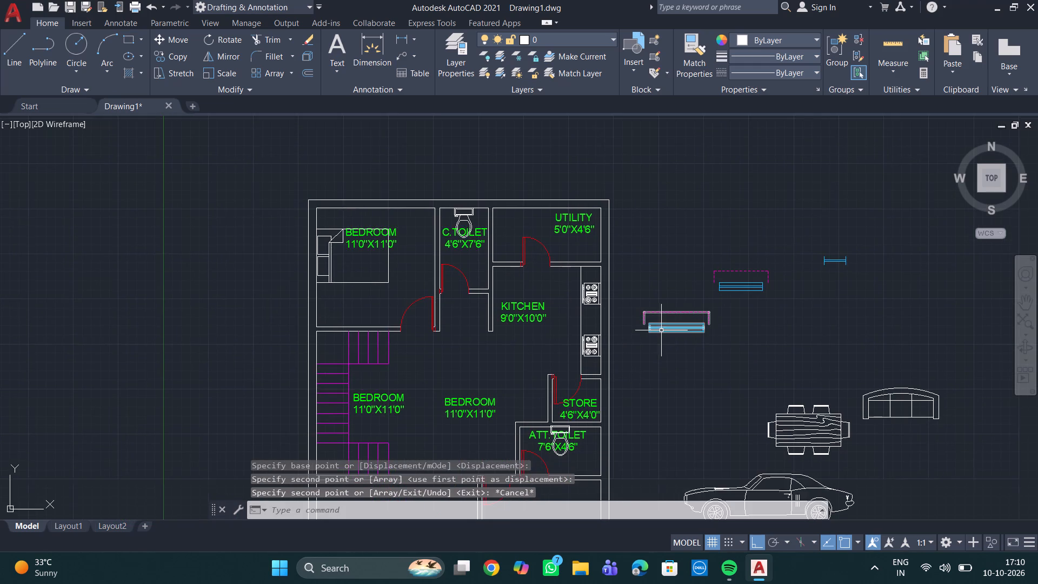
{"action": "scroll", "coordinate": [660, 330], "scroll_direction": "up", "scroll_amount": 1}
{"action": "middle_click_drag", "start_coordinate": [719, 370], "coordinate": [587, 243]}
{"action": "middle_click_drag", "start_coordinate": [698, 348], "coordinate": [677, 294]}
{"action": "scroll", "coordinate": [679, 289], "scroll_direction": "down", "scroll_amount": 1}
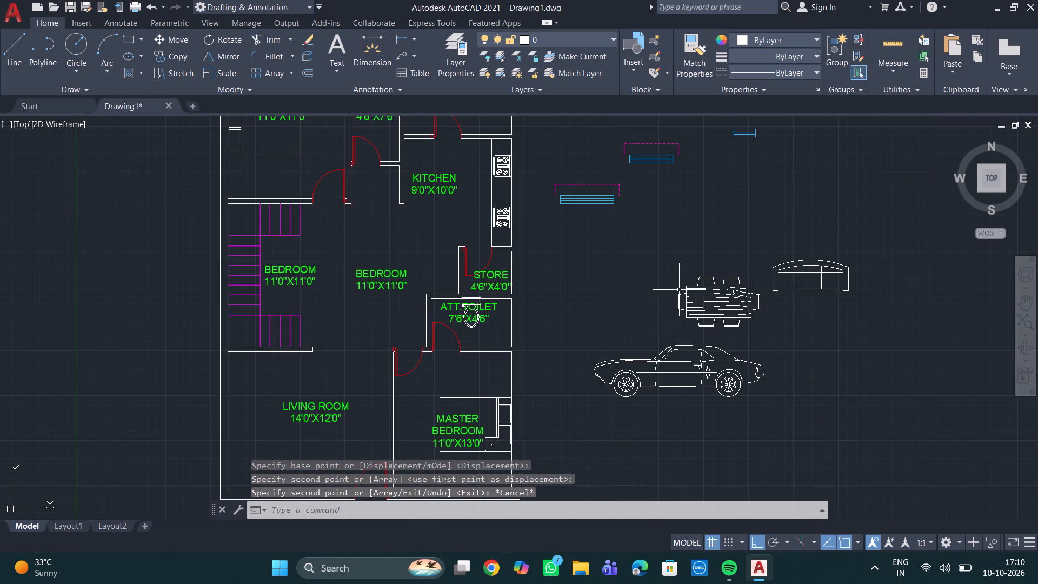
{"action": "middle_click_drag", "start_coordinate": [620, 350], "coordinate": [593, 301]}
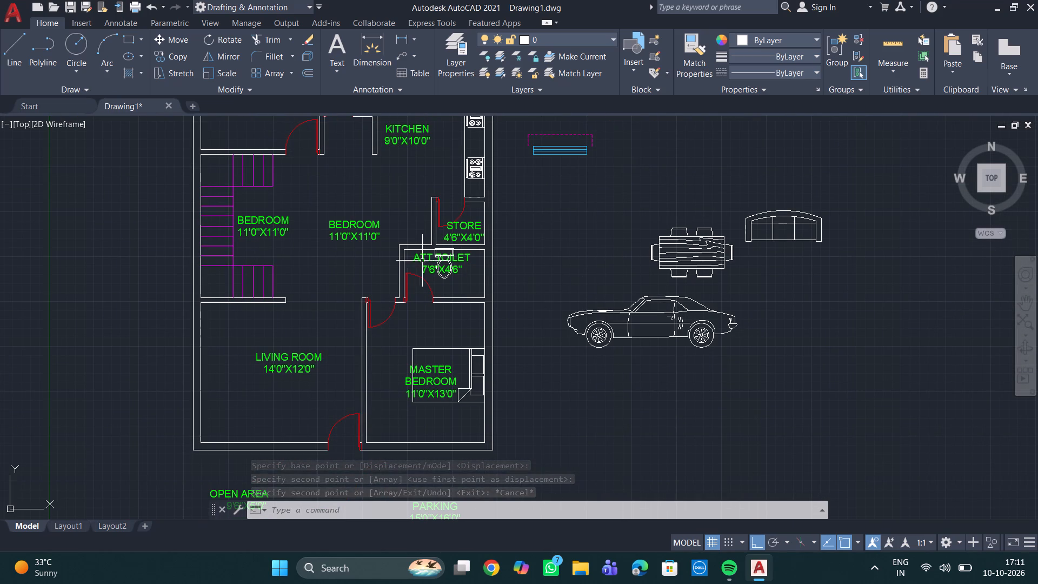
{"action": "left_click", "coordinate": [463, 259]}
{"action": "left_click_drag", "start_coordinate": [458, 259], "coordinate": [477, 284]}
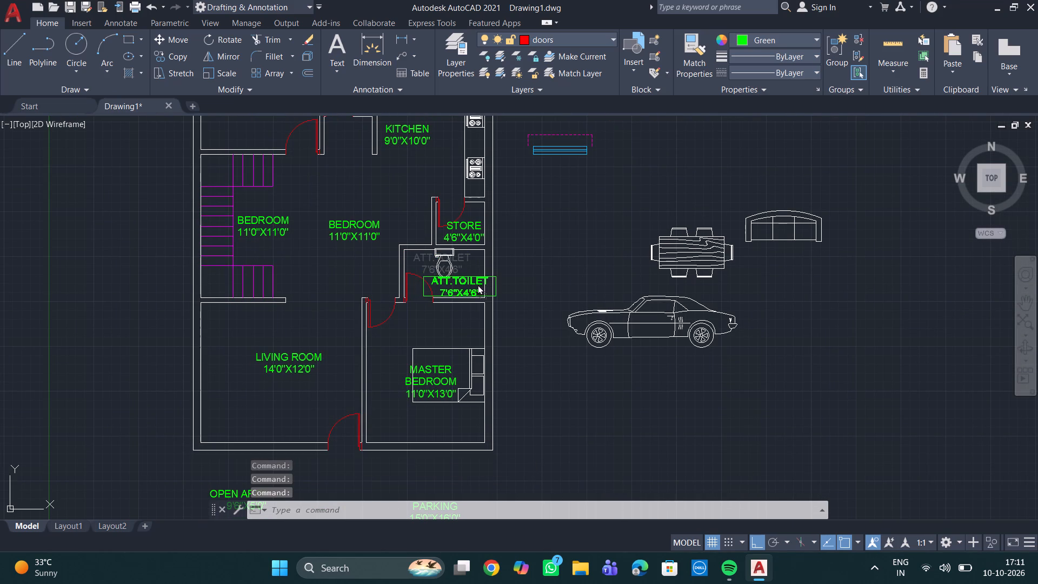
{"action": "left_click_drag", "start_coordinate": [477, 284], "coordinate": [463, 282]}
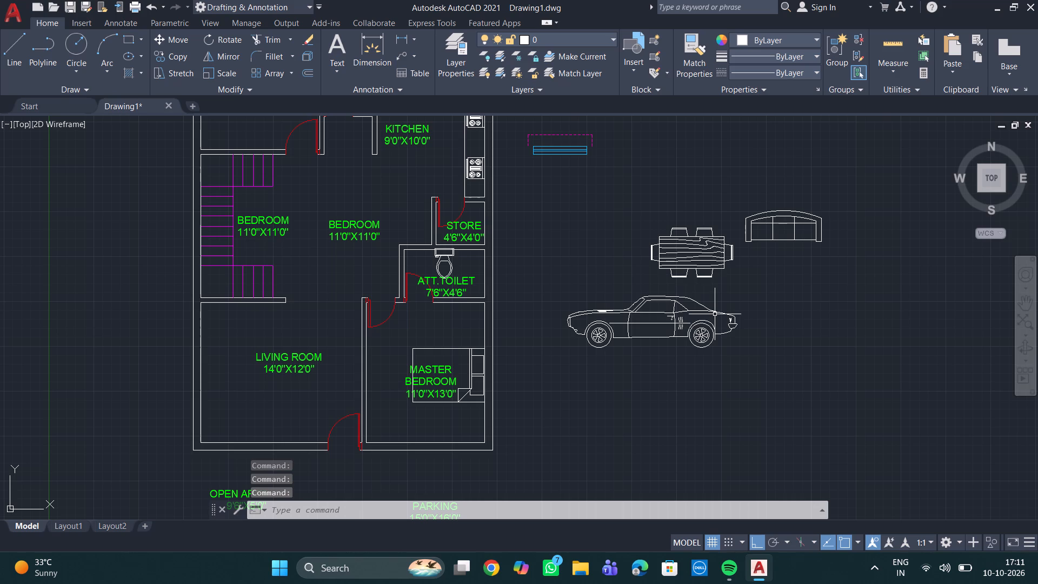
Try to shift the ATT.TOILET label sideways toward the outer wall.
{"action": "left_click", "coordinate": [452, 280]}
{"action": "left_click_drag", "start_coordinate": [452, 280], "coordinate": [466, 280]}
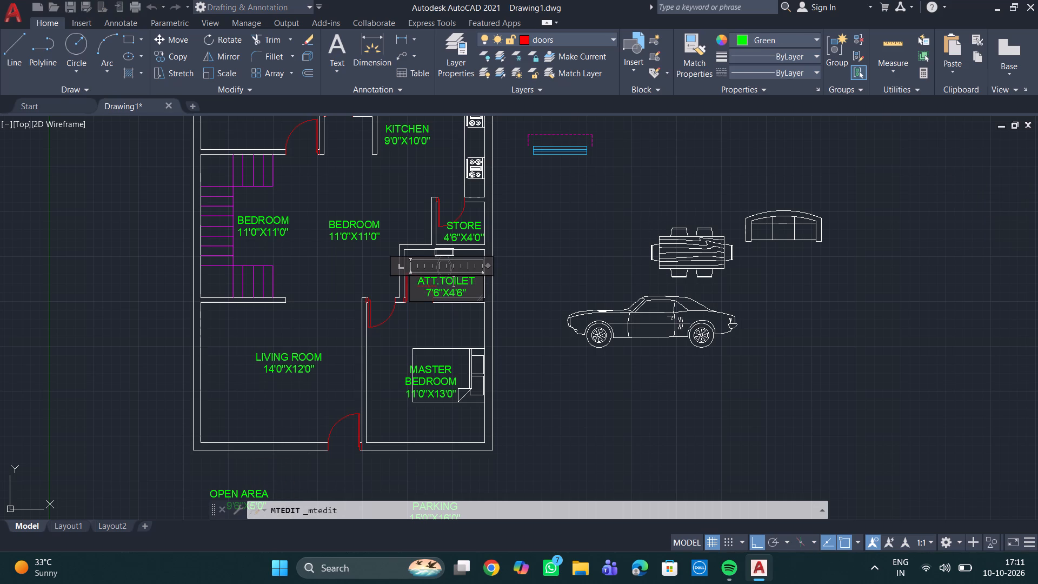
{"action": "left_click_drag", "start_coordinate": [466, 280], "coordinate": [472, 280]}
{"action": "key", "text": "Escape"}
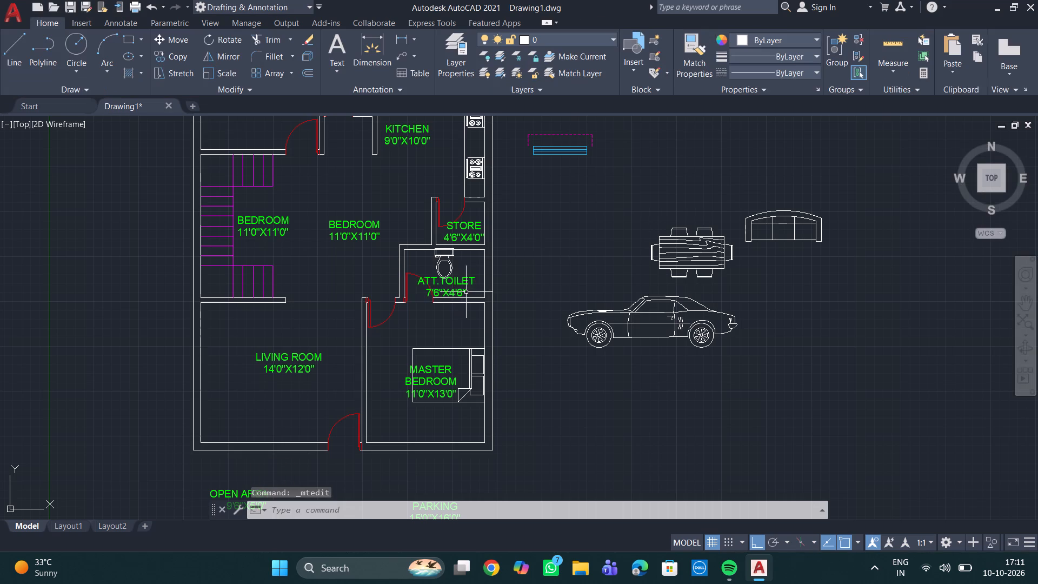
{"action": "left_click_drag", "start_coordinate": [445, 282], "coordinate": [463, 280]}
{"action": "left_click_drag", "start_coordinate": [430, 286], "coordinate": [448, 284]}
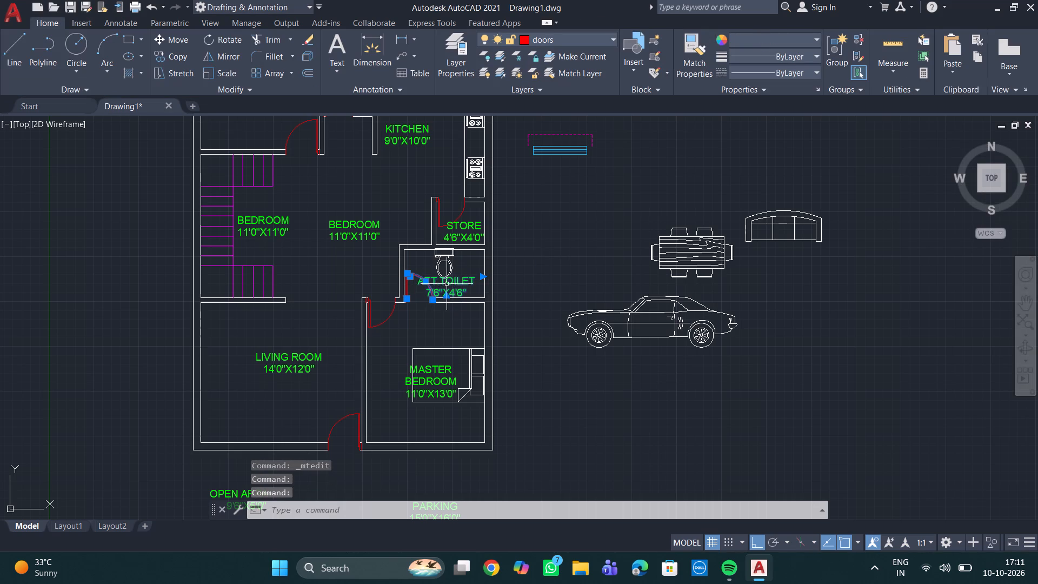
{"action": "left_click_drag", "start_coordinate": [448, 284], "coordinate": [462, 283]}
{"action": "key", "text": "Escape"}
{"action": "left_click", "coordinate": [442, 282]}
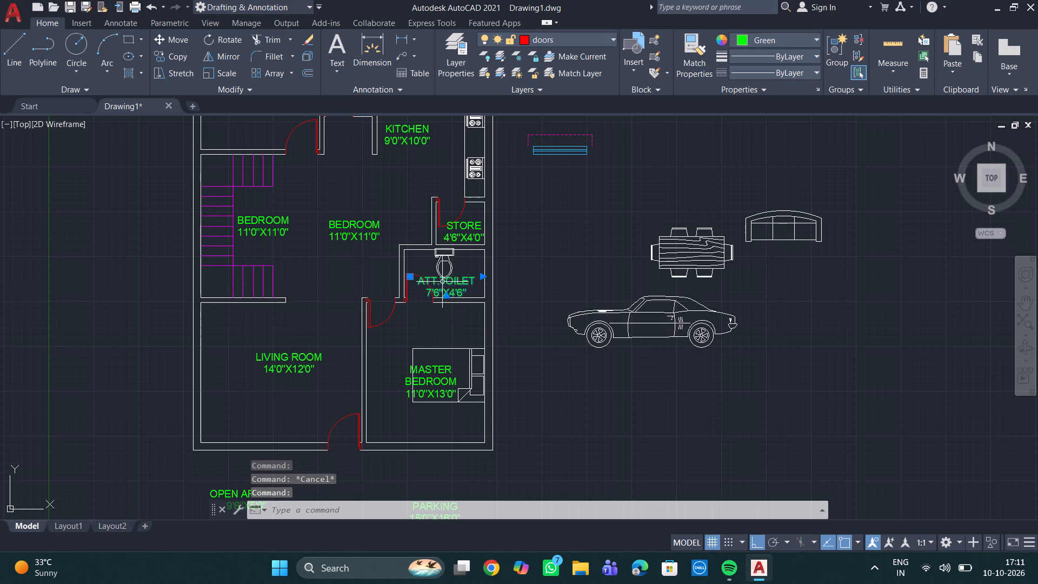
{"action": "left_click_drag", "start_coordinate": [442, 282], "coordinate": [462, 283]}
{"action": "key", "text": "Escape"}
Move the dining table block into the middle room between the stairs and the store, over its BEDROOM 11'0"X11'0" label.
{"action": "scroll", "coordinate": [529, 275], "scroll_direction": "down", "scroll_amount": 1}
{"action": "scroll", "coordinate": [533, 351], "scroll_direction": "up", "scroll_amount": 2}
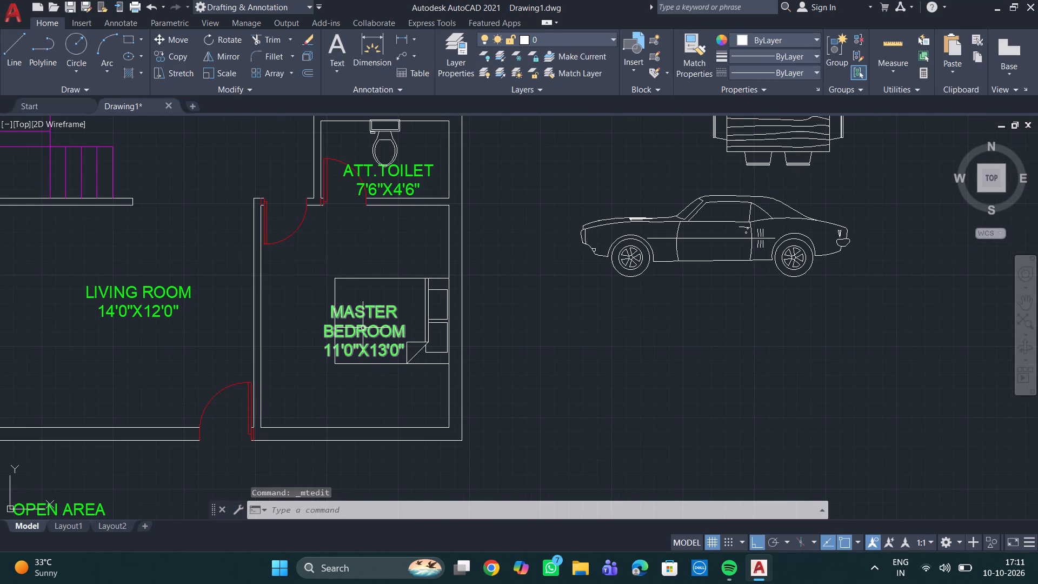
{"action": "scroll", "coordinate": [427, 310], "scroll_direction": "down", "scroll_amount": 1}
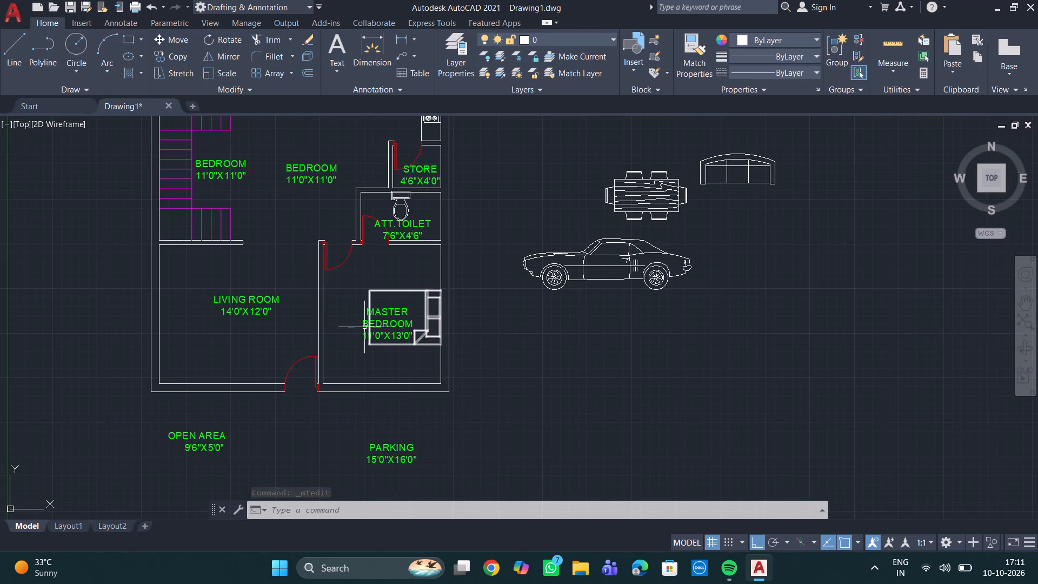
{"action": "middle_click_drag", "start_coordinate": [338, 311], "coordinate": [350, 363]}
{"action": "scroll", "coordinate": [340, 313], "scroll_direction": "down", "scroll_amount": 1}
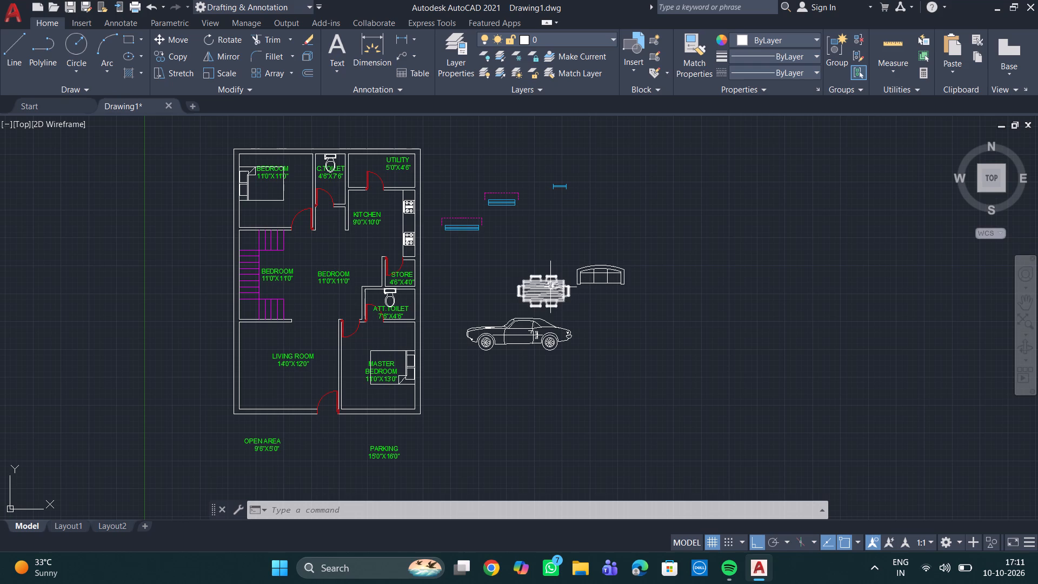
{"action": "left_click", "coordinate": [550, 286]}
{"action": "left_click_drag", "start_coordinate": [544, 289], "coordinate": [524, 289]}
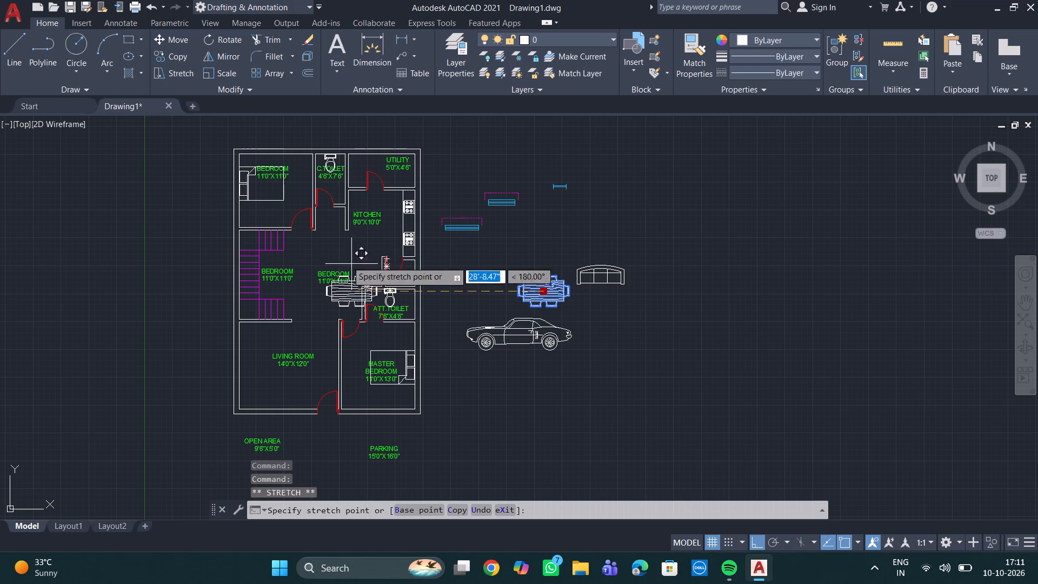
{"action": "scroll", "coordinate": [344, 269], "scroll_direction": "up", "scroll_amount": 2}
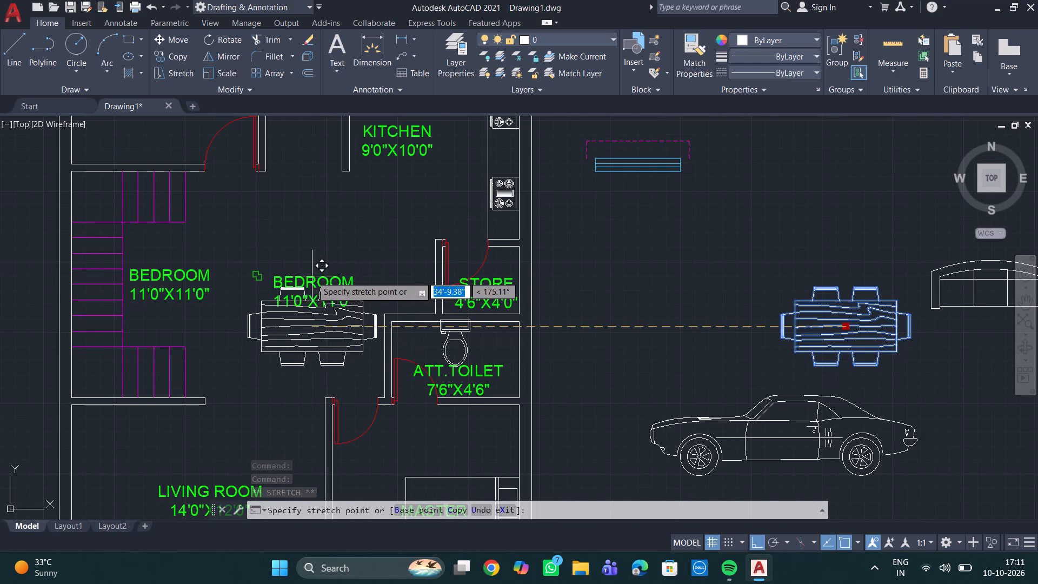
{"action": "left_click", "coordinate": [317, 281]}
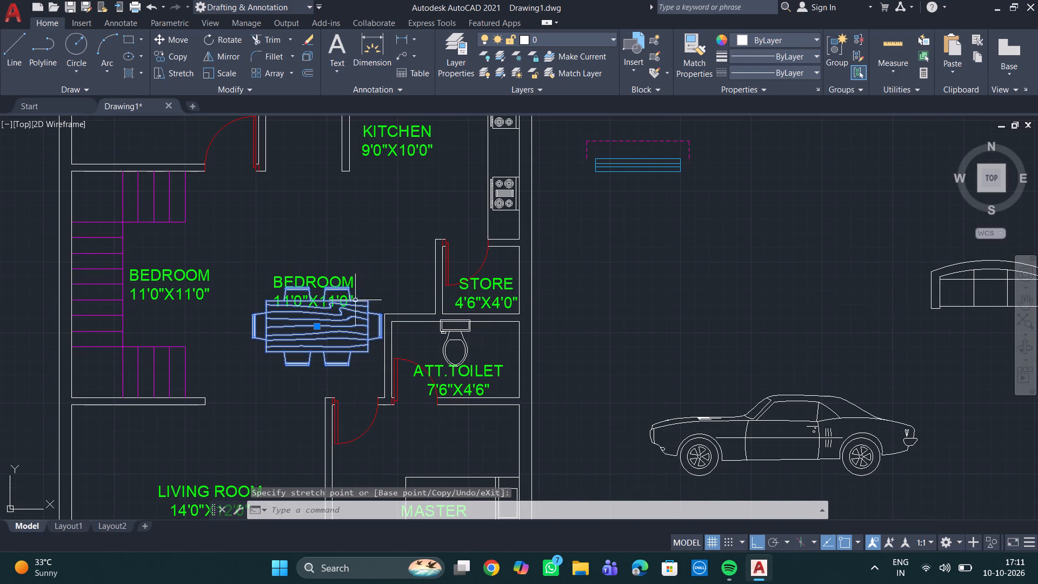
{"action": "left_click", "coordinate": [318, 327]}
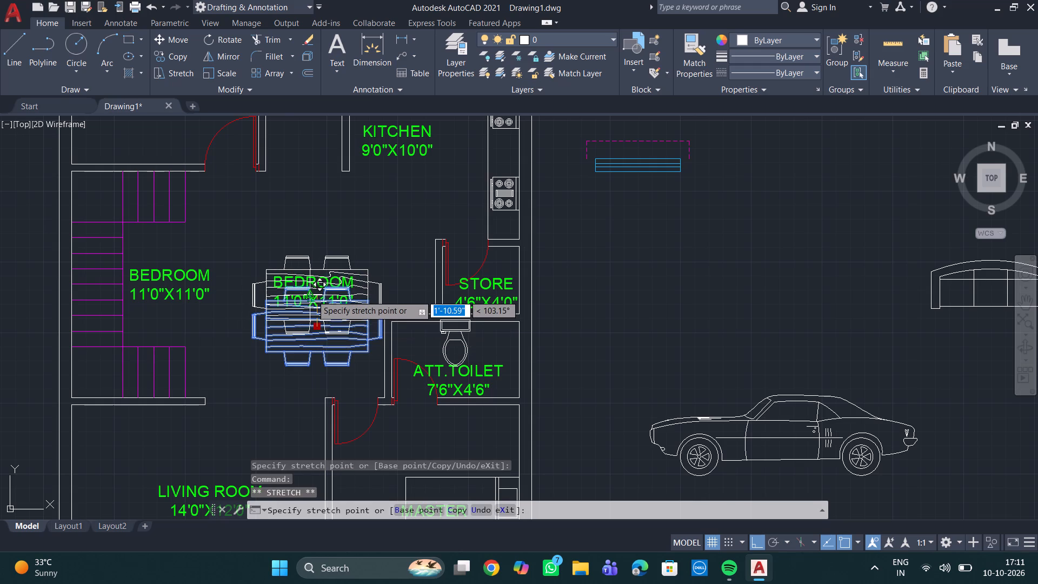
{"action": "left_click", "coordinate": [314, 290]}
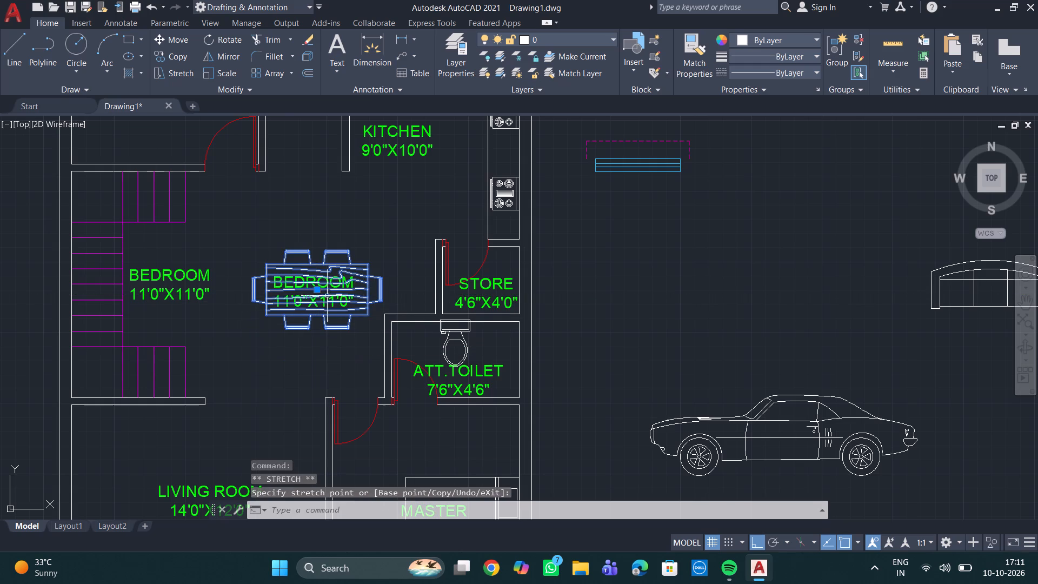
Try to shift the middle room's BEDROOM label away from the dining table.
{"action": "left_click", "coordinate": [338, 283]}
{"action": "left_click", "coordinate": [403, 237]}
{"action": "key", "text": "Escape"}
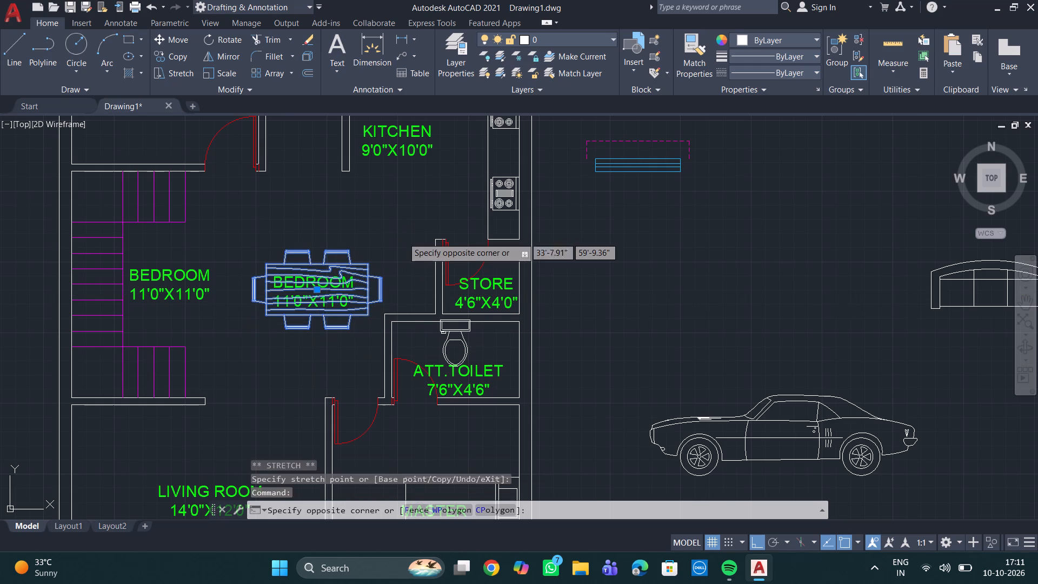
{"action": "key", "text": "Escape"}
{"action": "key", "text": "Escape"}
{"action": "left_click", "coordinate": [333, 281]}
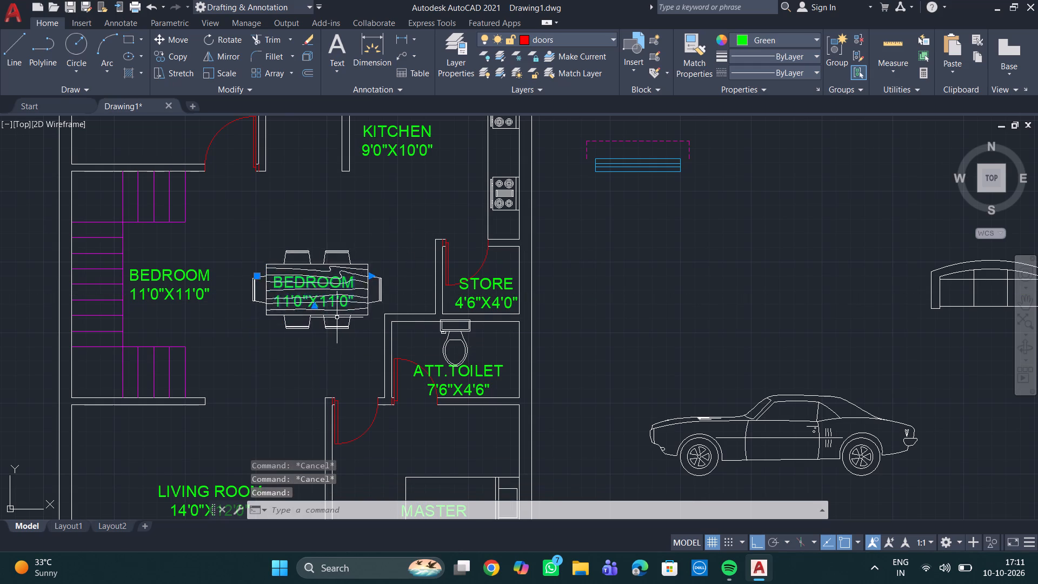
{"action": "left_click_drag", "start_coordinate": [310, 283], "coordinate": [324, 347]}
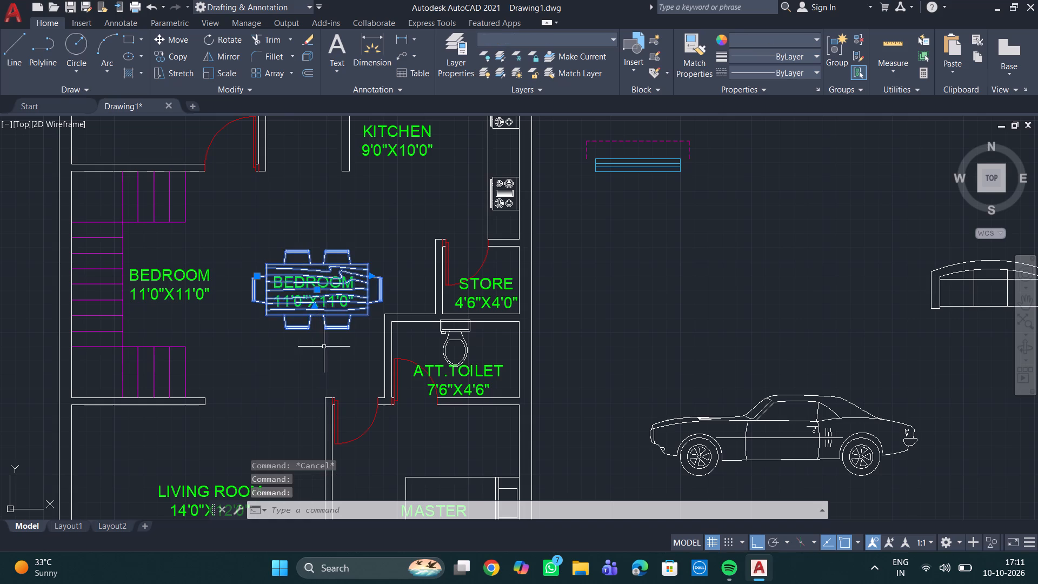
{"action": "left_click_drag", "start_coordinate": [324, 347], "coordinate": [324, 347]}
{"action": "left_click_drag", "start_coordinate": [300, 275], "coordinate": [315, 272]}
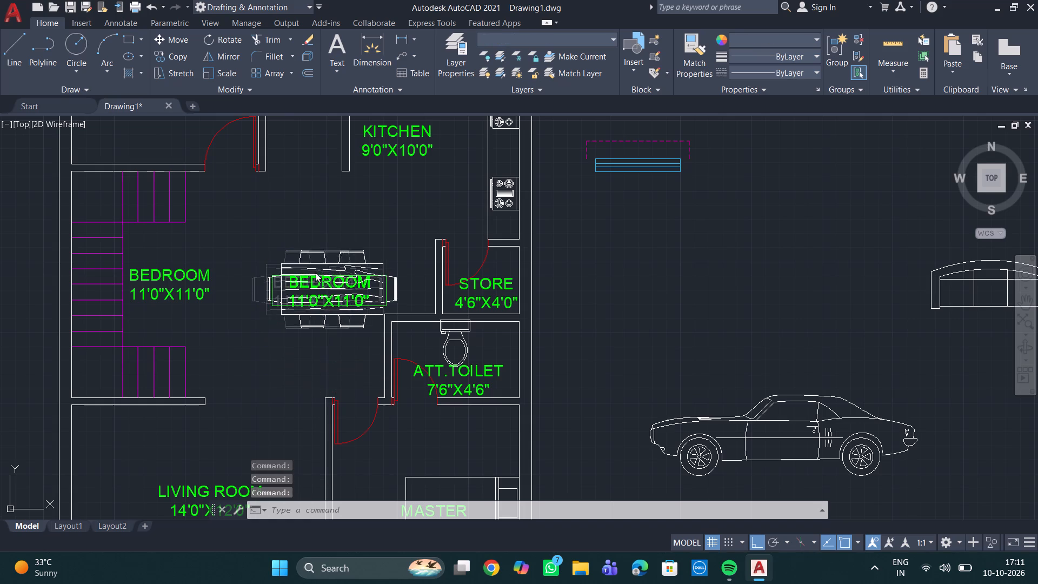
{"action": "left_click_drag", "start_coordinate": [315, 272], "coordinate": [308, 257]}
Change the room name in the label over the dining table to DINNER, keeping the size on its own line.
{"action": "left_click", "coordinate": [324, 262]}
{"action": "left_click_drag", "start_coordinate": [324, 261], "coordinate": [331, 323]}
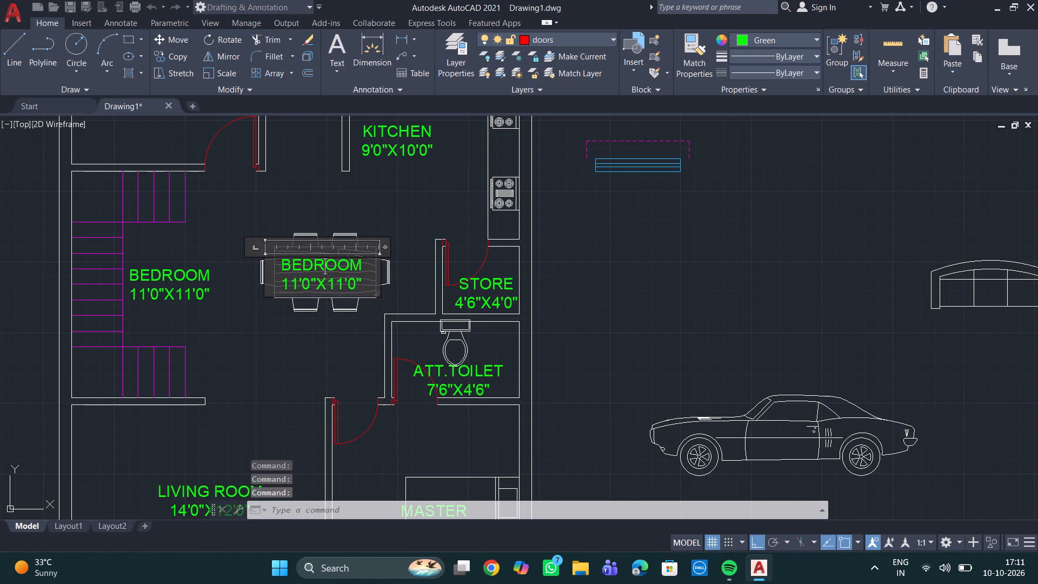
{"action": "left_click_drag", "start_coordinate": [331, 323], "coordinate": [329, 342]}
{"action": "double_click", "coordinate": [362, 264]}
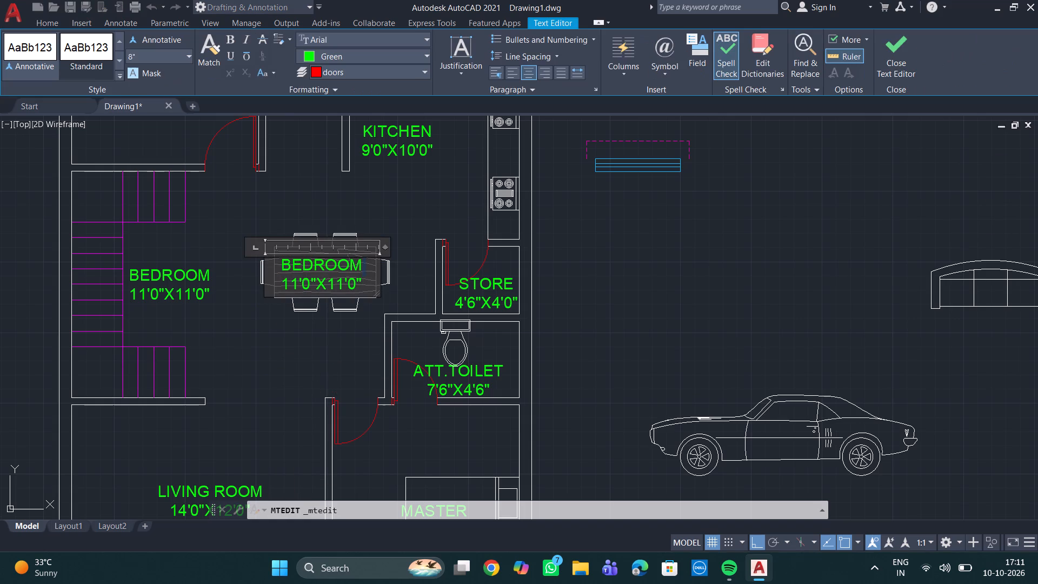
{"action": "key", "text": "BackSpace"}
{"action": "key", "text": "BackSpace"}
{"action": "key", "text": "BackSpace"}
{"action": "key", "text": "BackSpace"}
{"action": "key", "text": "BackSpace"}
{"action": "key", "text": "BackSpace"}
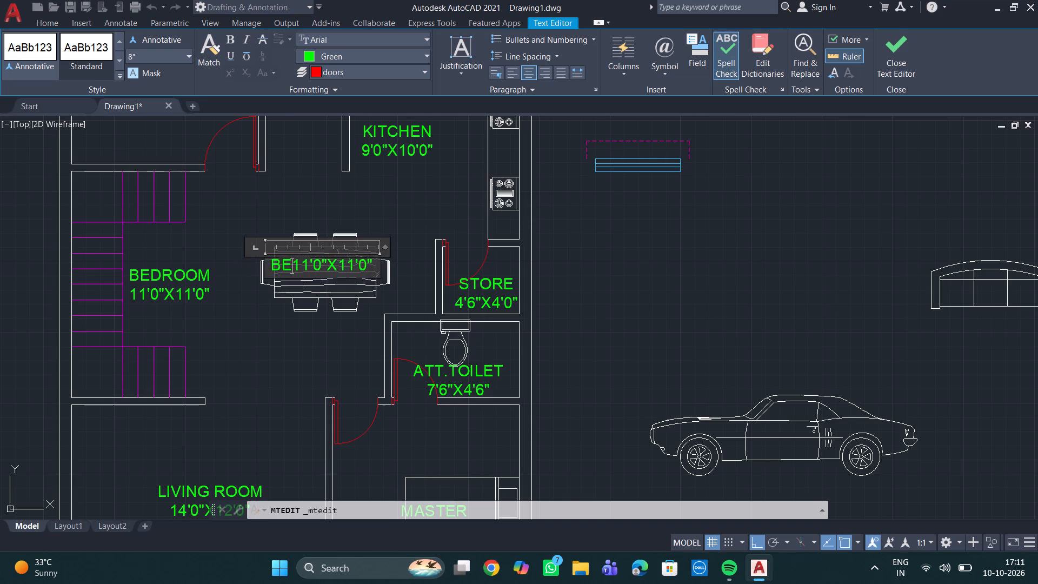
{"action": "key", "text": "BackSpace"}
{"action": "key", "text": "BackSpace"}
{"action": "type", "text": "DINN"}
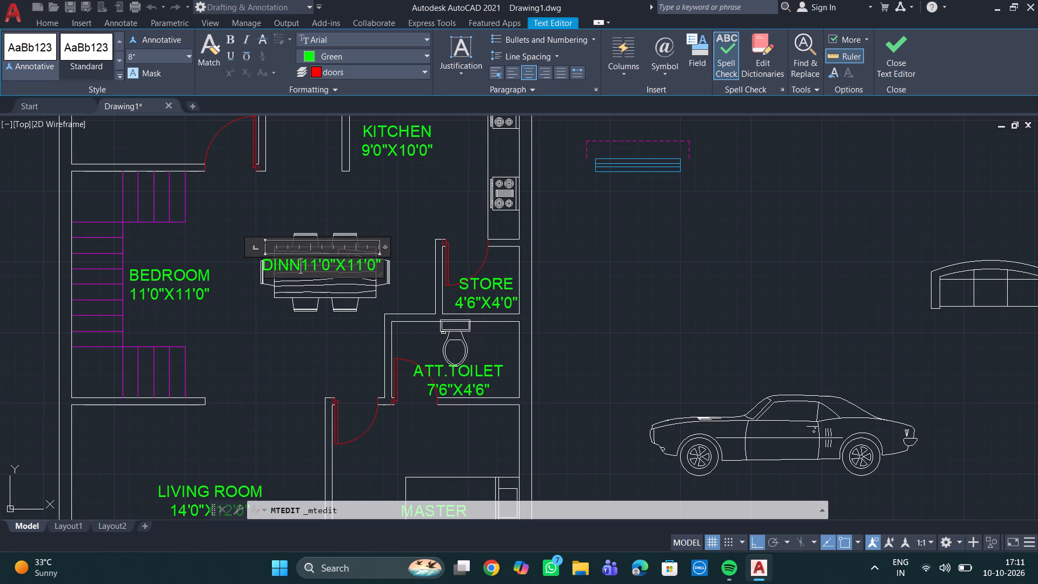
{"action": "type", "text": "ER"}
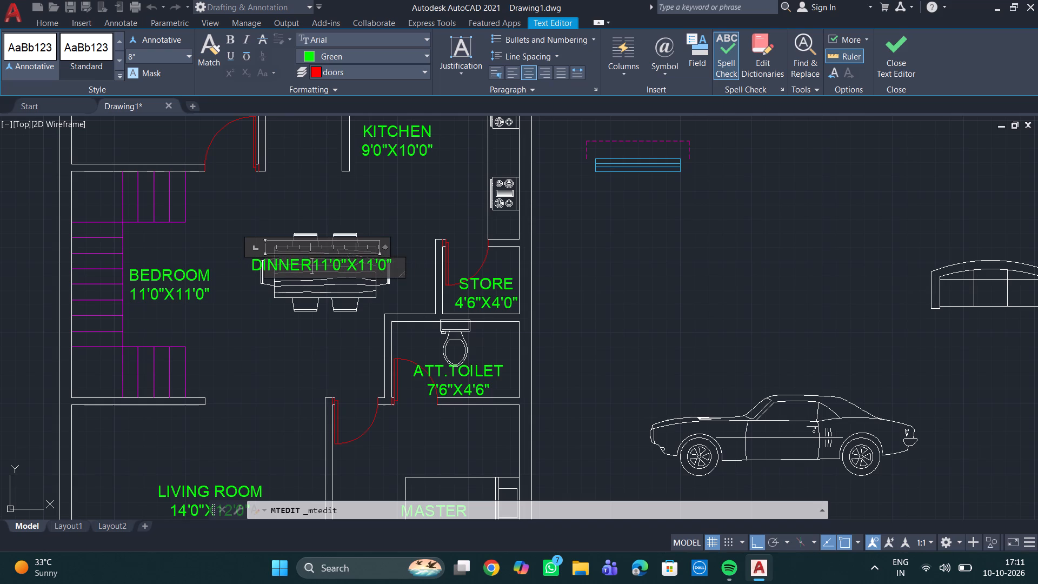
{"action": "key", "text": "Return"}
Set the room size in the DINNER label to 10'6"X9'6" and finish the text edit.
{"action": "key", "text": "Right"}
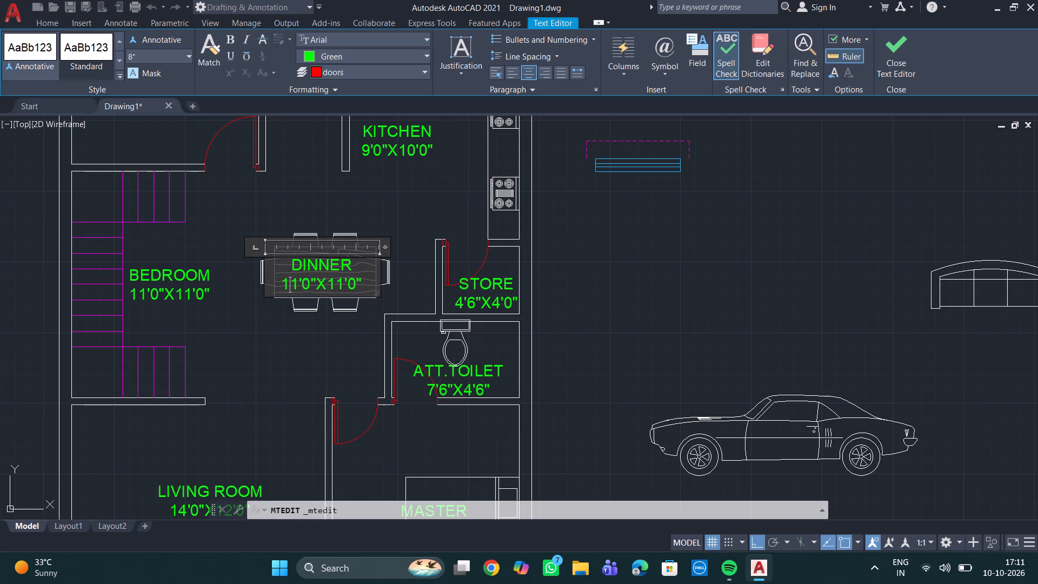
{"action": "key", "text": "Right"}
{"action": "key", "text": "Right"}
{"action": "key", "text": "Right"}
{"action": "key", "text": "BackSpace"}
{"action": "key", "text": "BackSpace"}
{"action": "key", "text": "BackSpace"}
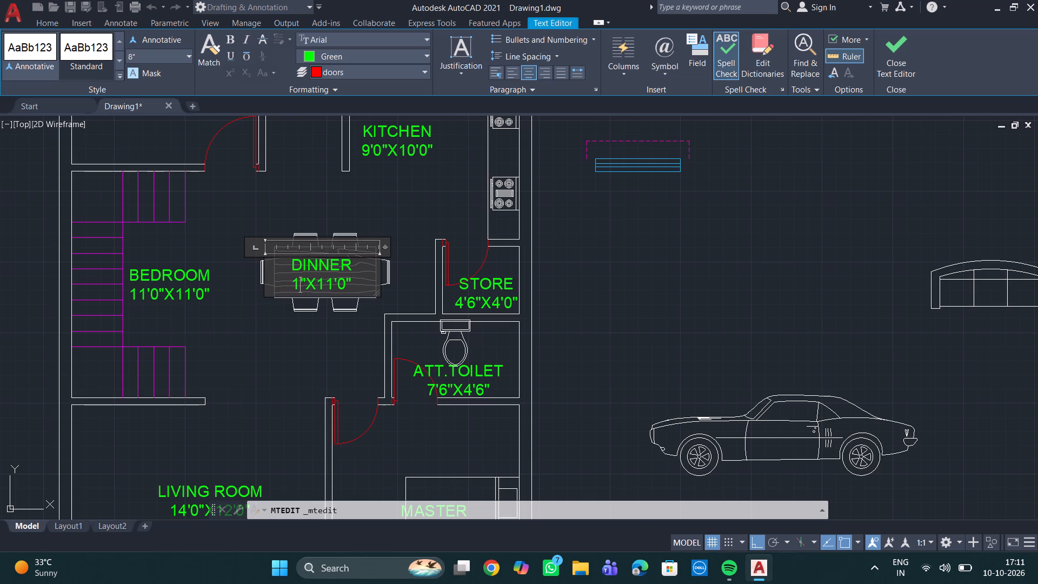
{"action": "type", "text": "0'"}
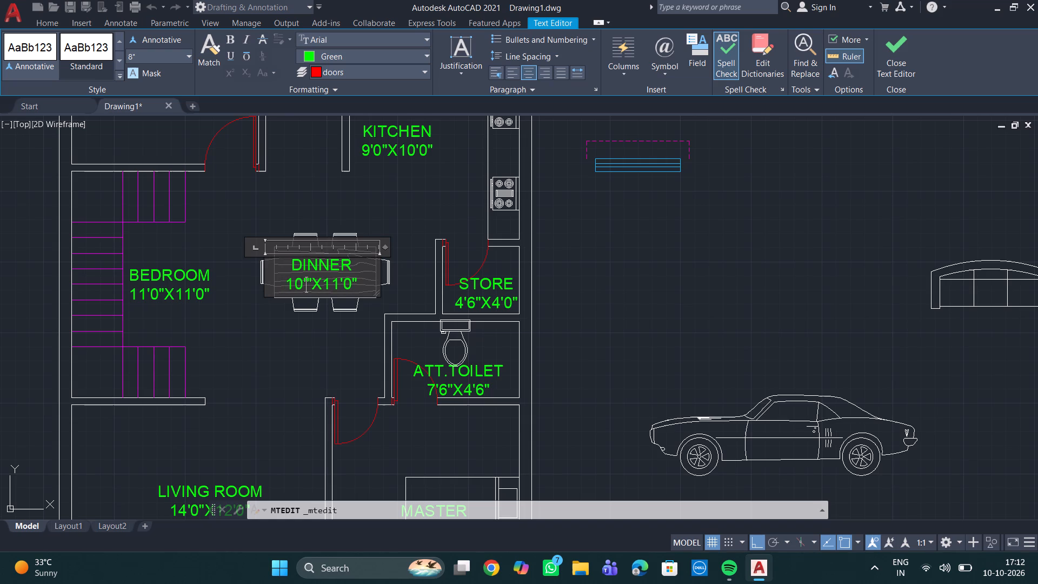
{"action": "key", "text": "6"}
{"action": "key", "text": "Right"}
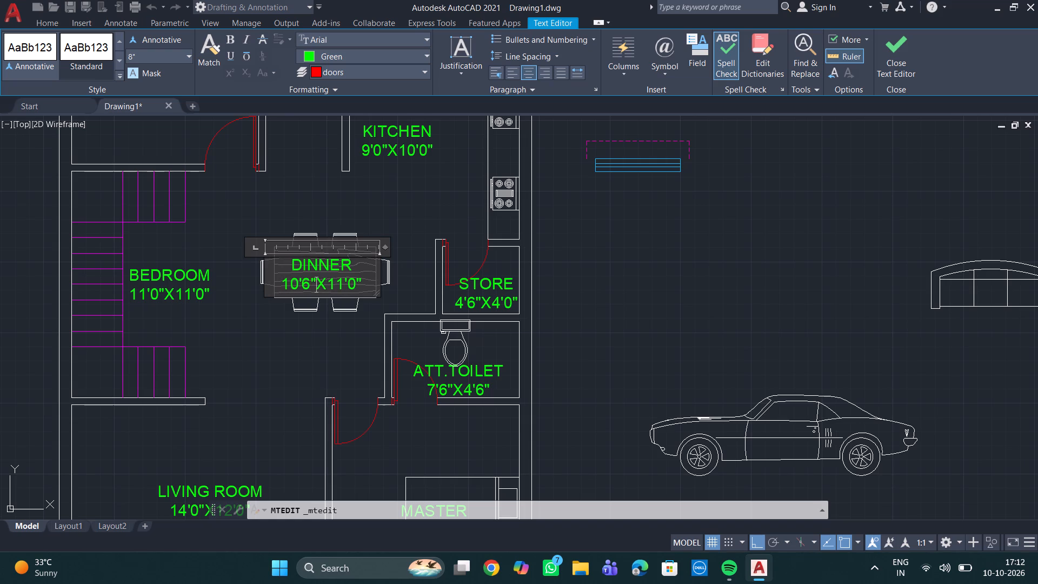
{"action": "key", "text": "Right"}
{"action": "key", "text": "Right"}
{"action": "key", "text": "Right"}
{"action": "key", "text": "BackSpace"}
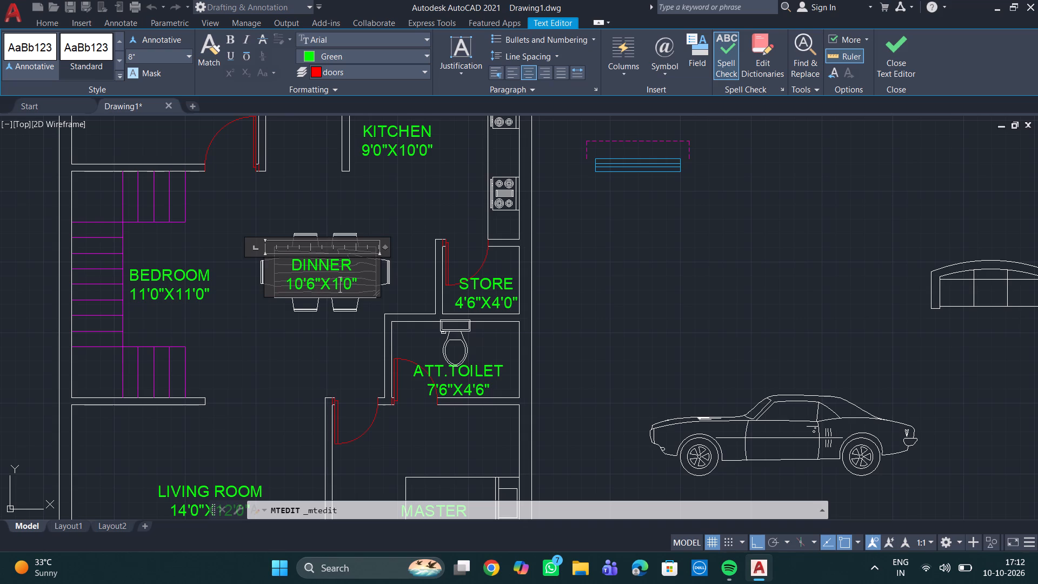
{"action": "key", "text": "BackSpace"}
{"action": "key", "text": "9"}
{"action": "key", "text": "Right"}
{"action": "key", "text": "Right"}
{"action": "key", "text": "BackSpace"}
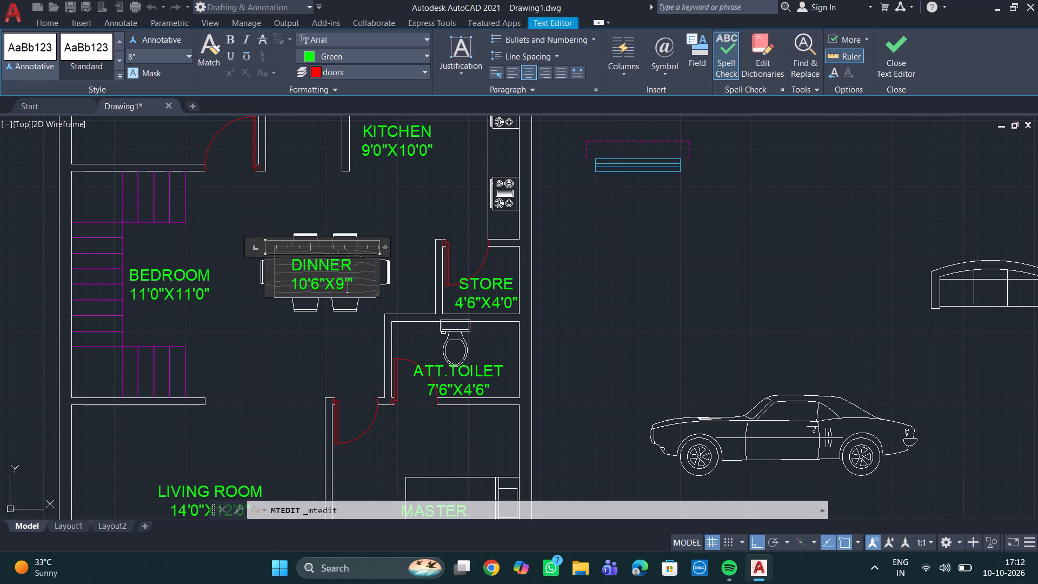
{"action": "key", "text": "6"}
{"action": "left_click", "coordinate": [422, 180]}
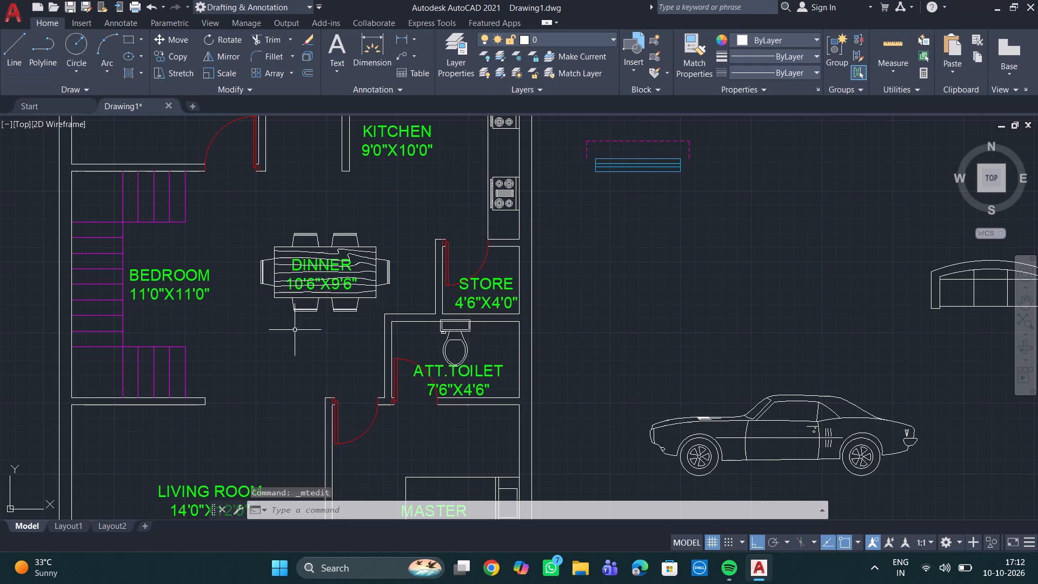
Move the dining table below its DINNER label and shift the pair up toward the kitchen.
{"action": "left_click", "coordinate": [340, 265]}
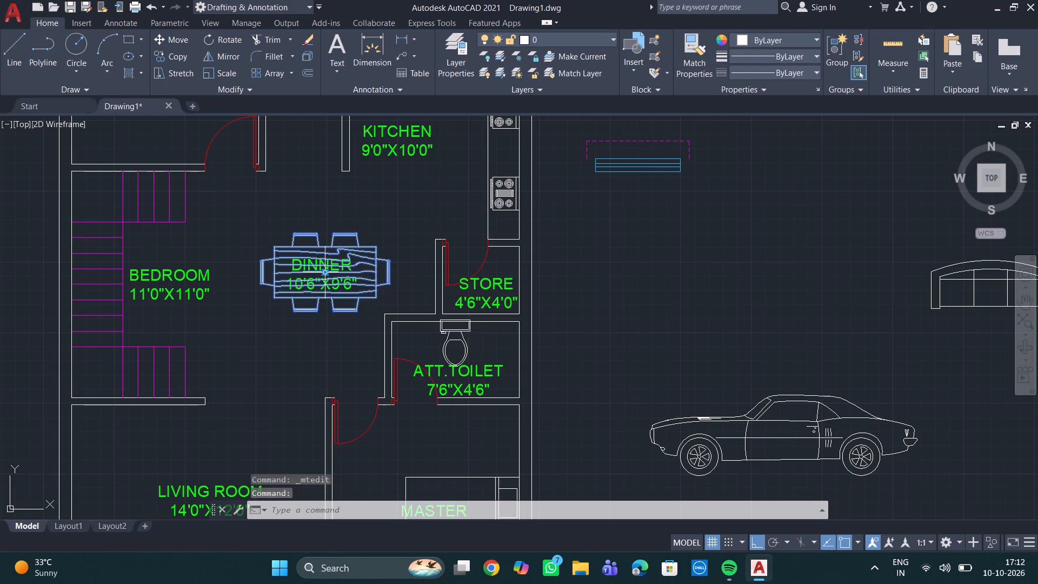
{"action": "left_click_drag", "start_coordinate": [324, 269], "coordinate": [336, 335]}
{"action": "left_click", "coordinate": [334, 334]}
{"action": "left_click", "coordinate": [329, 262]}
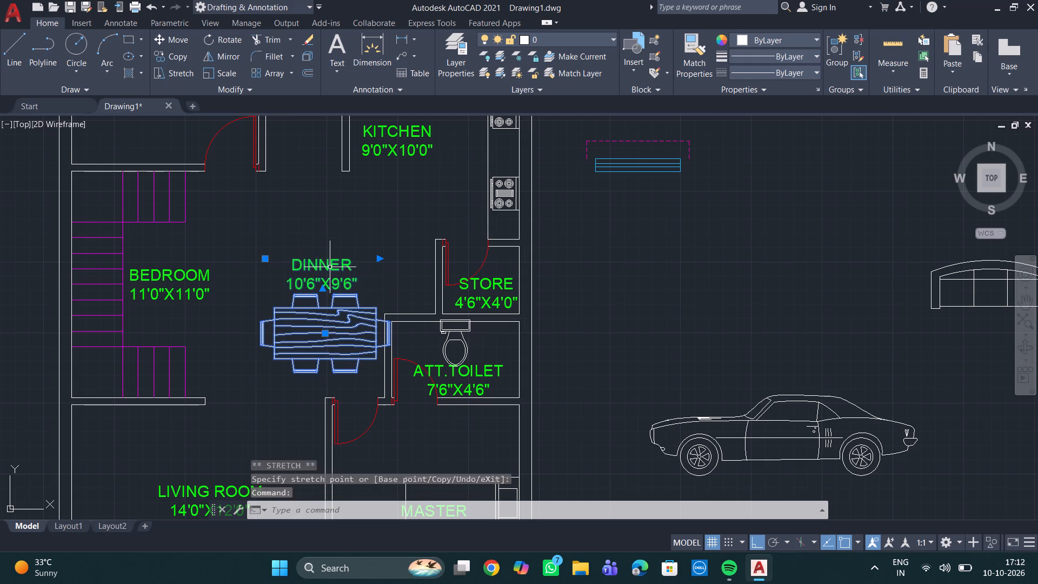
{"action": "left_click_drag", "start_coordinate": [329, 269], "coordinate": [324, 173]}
Move the dining table down to the middle of the dining area, between the stairs and the store.
{"action": "left_click", "coordinate": [318, 234]}
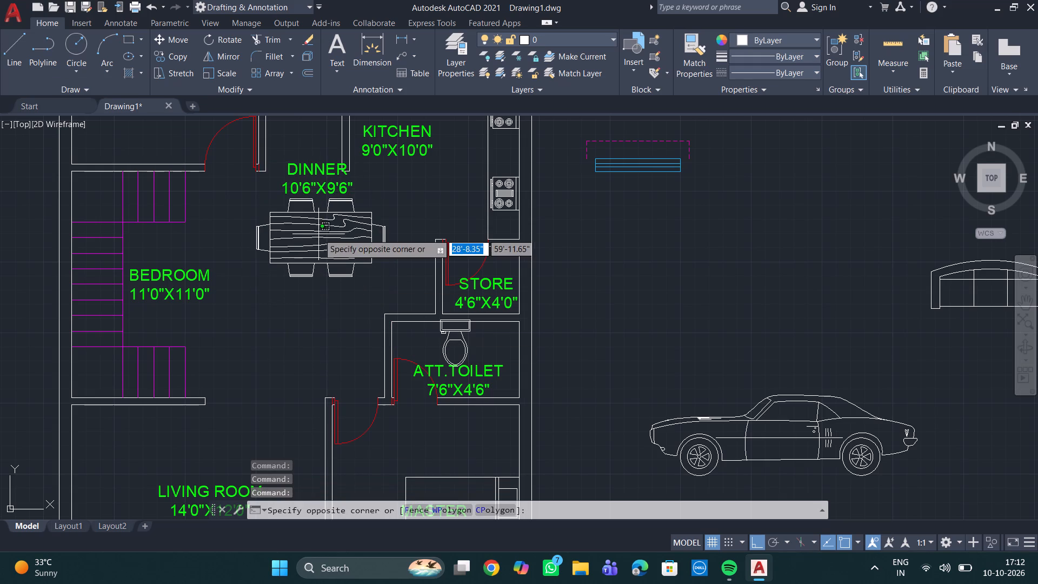
{"action": "left_click", "coordinate": [322, 234]}
{"action": "left_click", "coordinate": [324, 235]}
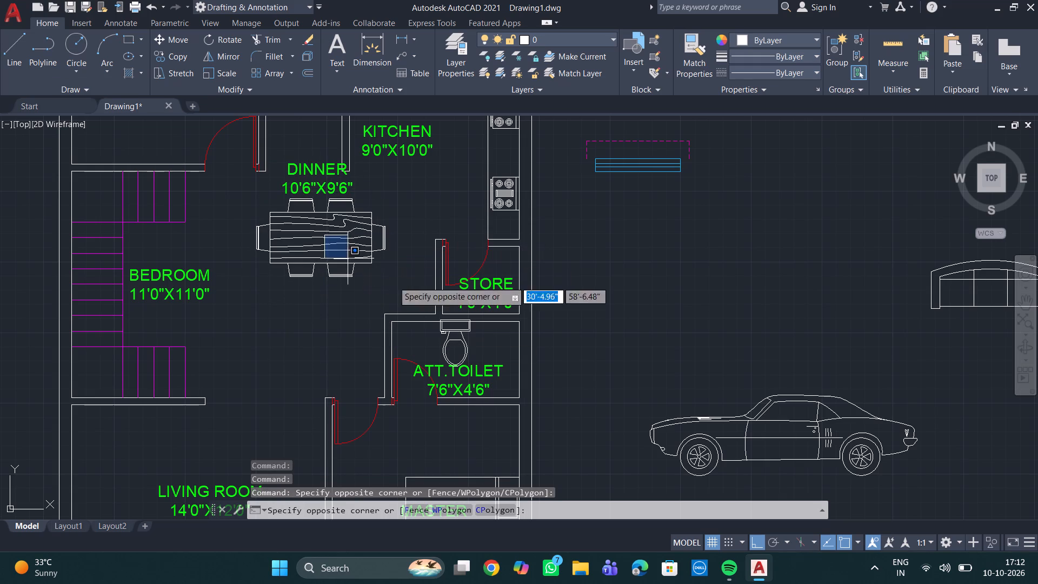
{"action": "left_click", "coordinate": [392, 281]}
{"action": "left_click", "coordinate": [329, 244]}
{"action": "left_click", "coordinate": [321, 236]}
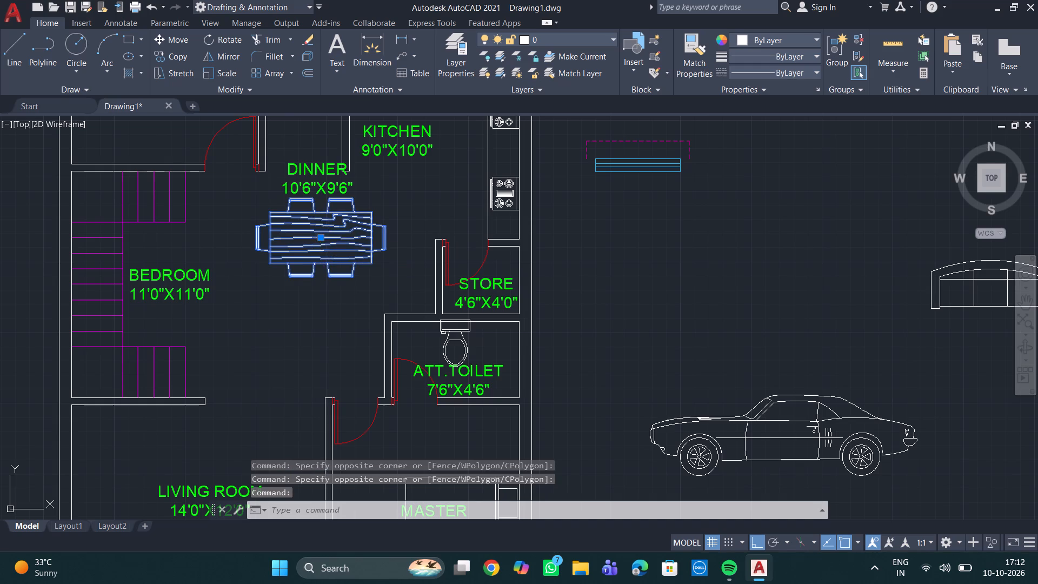
{"action": "left_click", "coordinate": [313, 276]}
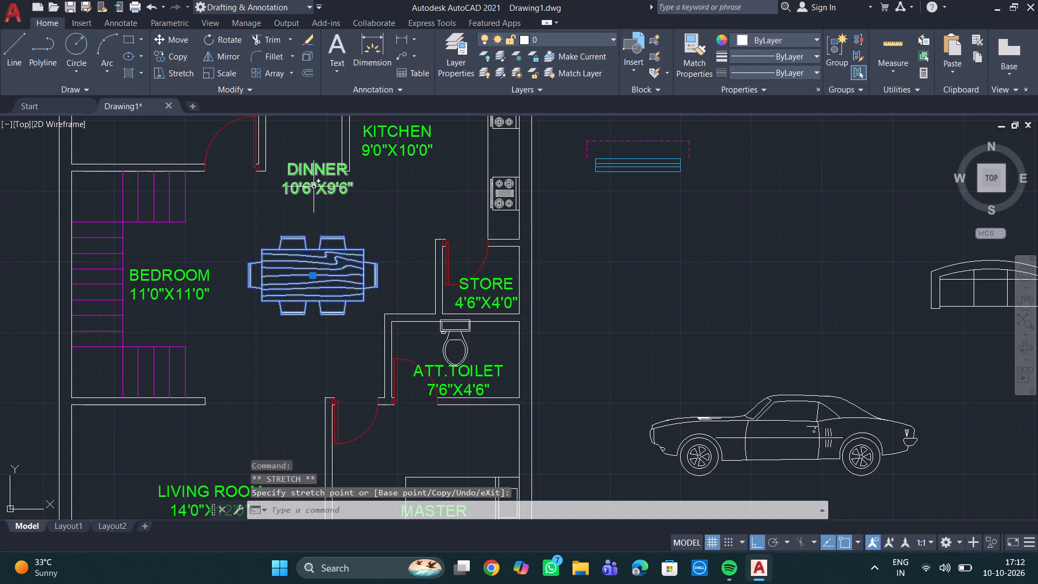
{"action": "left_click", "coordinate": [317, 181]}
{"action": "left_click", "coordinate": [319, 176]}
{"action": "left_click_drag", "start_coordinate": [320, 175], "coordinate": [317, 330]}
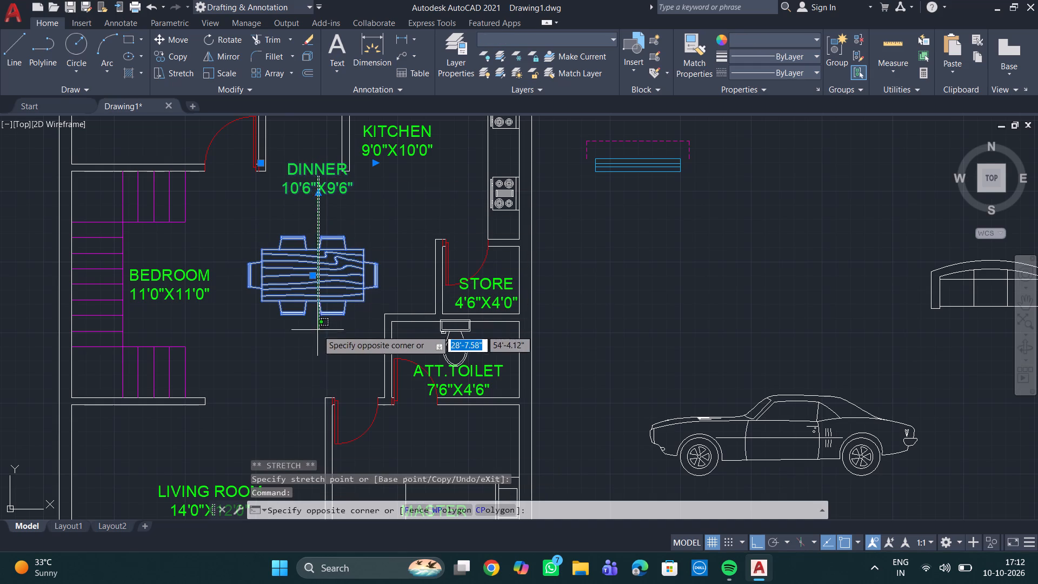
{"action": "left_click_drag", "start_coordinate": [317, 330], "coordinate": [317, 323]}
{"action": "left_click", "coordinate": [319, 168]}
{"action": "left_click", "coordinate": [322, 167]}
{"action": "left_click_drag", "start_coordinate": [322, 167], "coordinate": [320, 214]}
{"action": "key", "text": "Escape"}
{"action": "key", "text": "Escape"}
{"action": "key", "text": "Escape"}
Move the DINNER 10'6"X9'6" label down so it sits just below the dining table's lower chairs.
{"action": "left_click", "coordinate": [321, 173]}
{"action": "left_click_drag", "start_coordinate": [315, 168], "coordinate": [316, 168]}
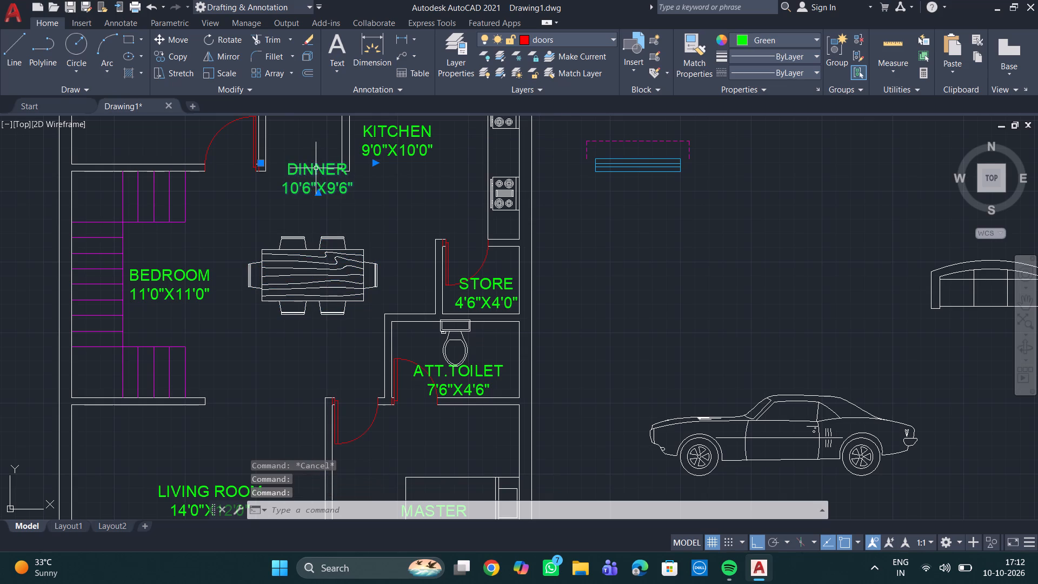
{"action": "left_click_drag", "start_coordinate": [316, 168], "coordinate": [309, 333]}
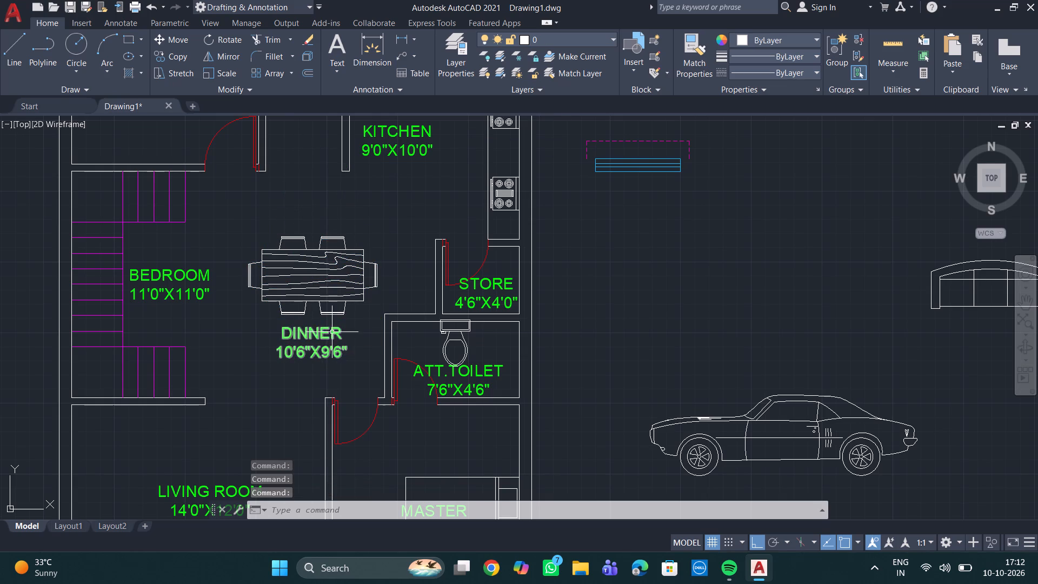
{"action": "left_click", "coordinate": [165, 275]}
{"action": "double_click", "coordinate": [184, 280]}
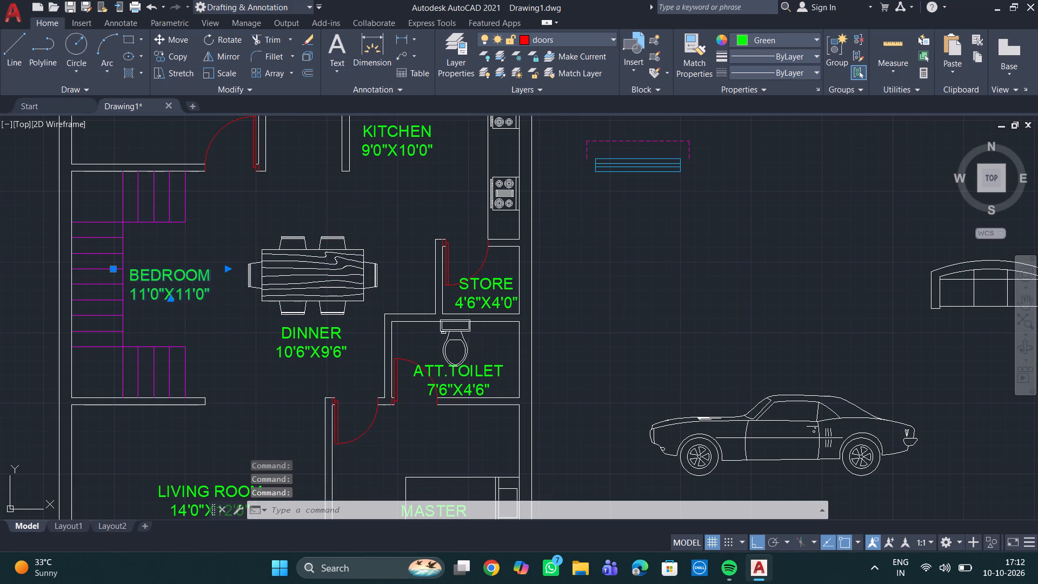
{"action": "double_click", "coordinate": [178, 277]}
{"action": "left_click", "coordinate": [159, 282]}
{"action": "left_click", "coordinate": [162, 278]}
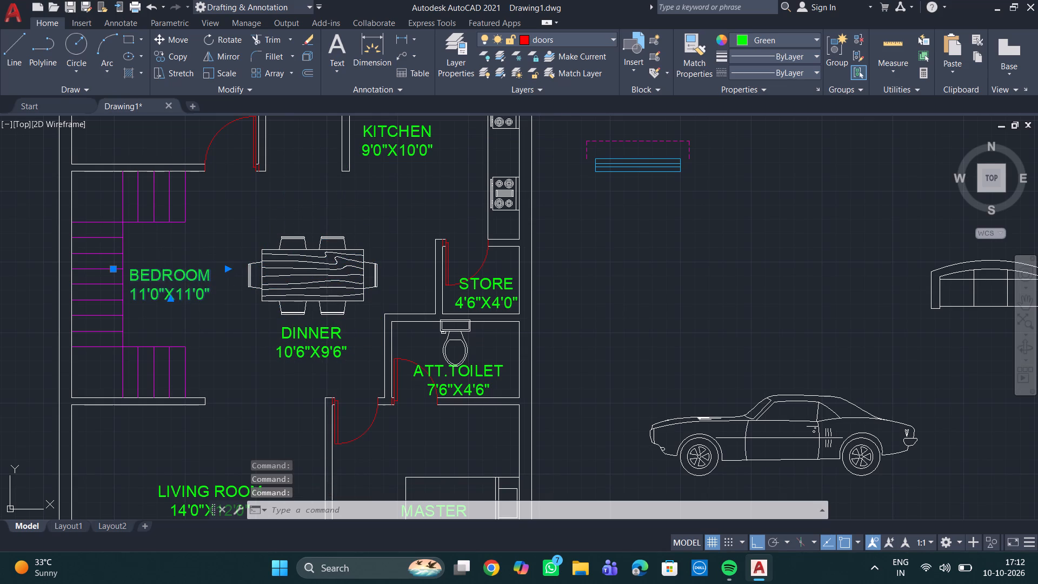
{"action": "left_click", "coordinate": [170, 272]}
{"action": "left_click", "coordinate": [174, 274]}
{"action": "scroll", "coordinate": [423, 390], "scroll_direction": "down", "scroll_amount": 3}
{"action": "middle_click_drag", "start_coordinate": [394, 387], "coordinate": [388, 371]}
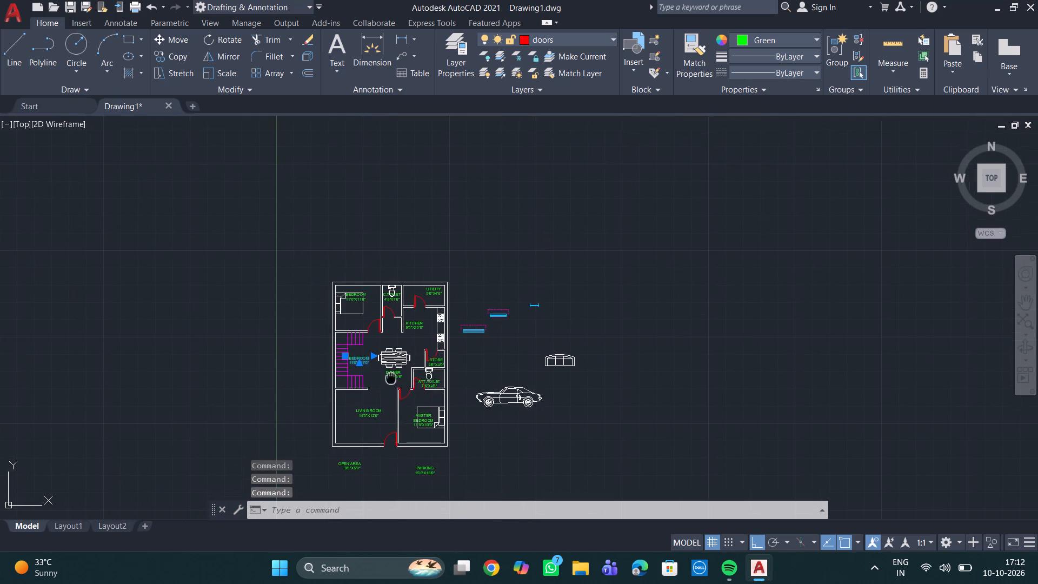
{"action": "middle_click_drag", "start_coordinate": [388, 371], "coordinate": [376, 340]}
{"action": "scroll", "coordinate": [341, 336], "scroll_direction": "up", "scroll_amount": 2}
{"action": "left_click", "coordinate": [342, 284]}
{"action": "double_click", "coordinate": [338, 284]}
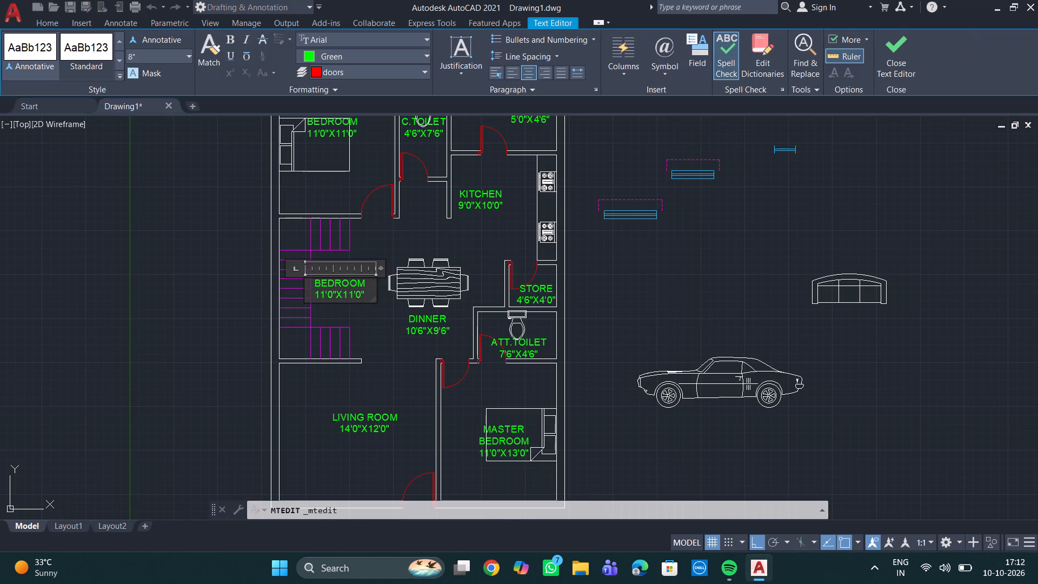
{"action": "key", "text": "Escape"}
Replace the name BEDROOM with STAIRCASE in the label beside the stairs.
{"action": "double_click", "coordinate": [357, 295]}
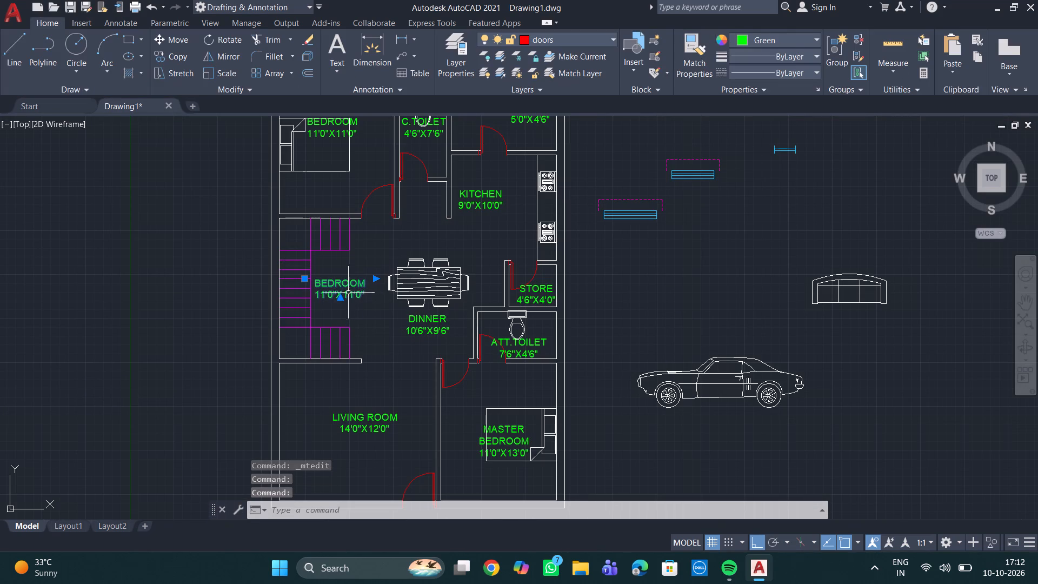
{"action": "double_click", "coordinate": [344, 291]}
{"action": "left_click_drag", "start_coordinate": [364, 280], "coordinate": [364, 287]}
{"action": "key", "text": "BackSpace"}
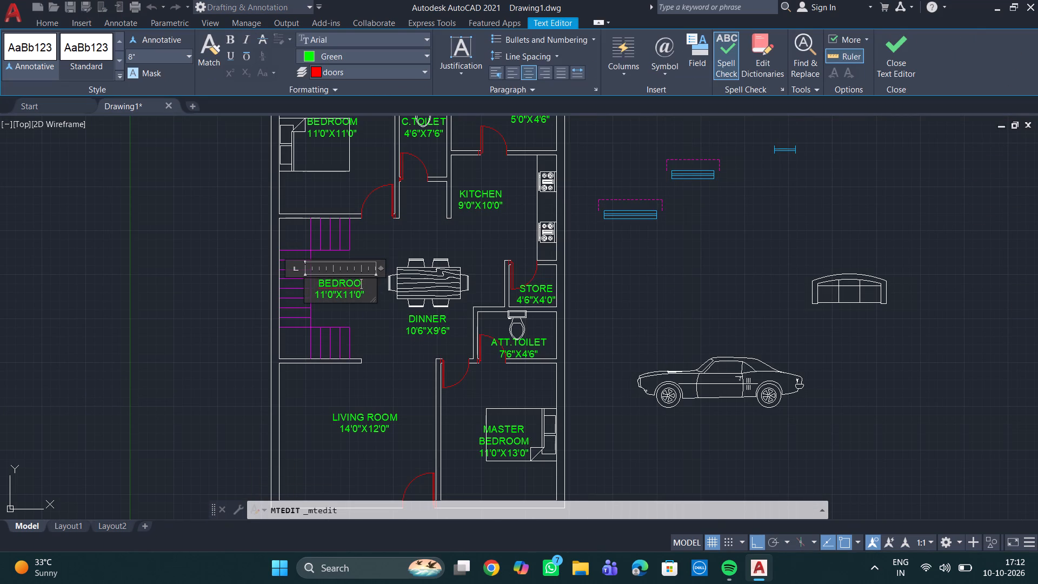
{"action": "key", "text": "BackSpace"}
{"action": "key", "text": "BackSpace"}
{"action": "key", "text": "BackSpace"}
{"action": "key", "text": "BackSpace"}
{"action": "key", "text": "BackSpace"}
{"action": "key", "text": "BackSpace"}
{"action": "type", "text": "STAR"}
{"action": "key", "text": "BackSpace"}
{"action": "type", "text": "IRS"}
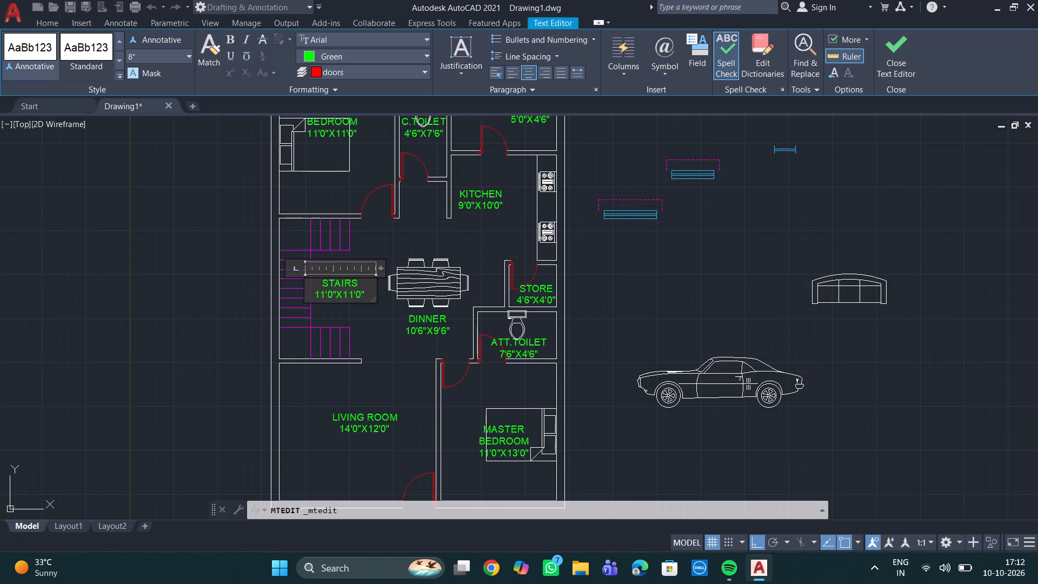
{"action": "key", "text": "BackSpace"}
{"action": "type", "text": "CASE"}
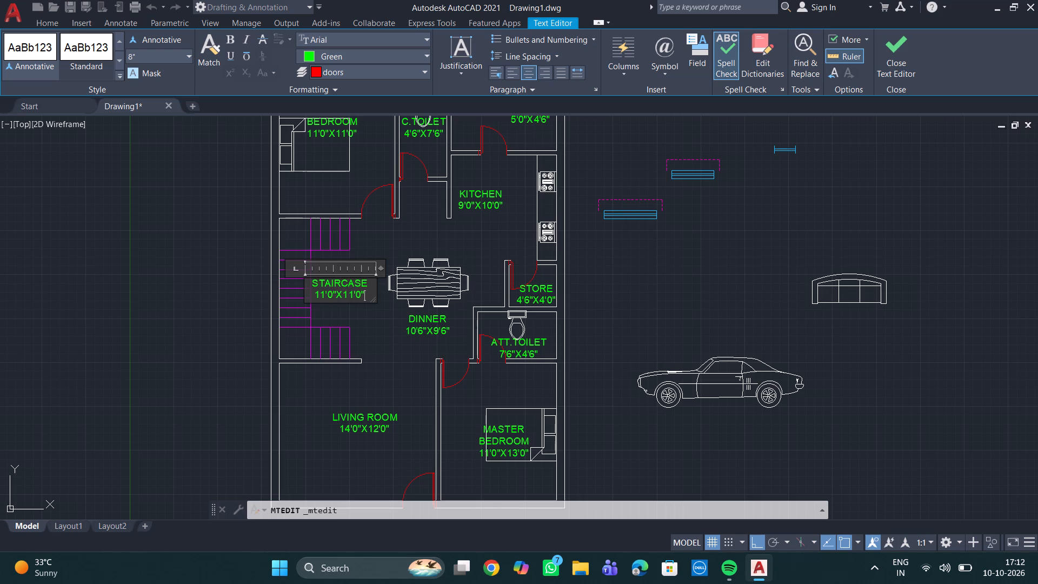
Set the size line under STAIRCASE to 7'6"X14'0" and finish the text edit.
{"action": "left_click", "coordinate": [372, 294]}
{"action": "key", "text": "BackSpace"}
{"action": "key", "text": "BackSpace"}
{"action": "key", "text": "BackSpace"}
{"action": "key", "text": "BackSpace"}
{"action": "key", "text": "BackSpace"}
{"action": "key", "text": "BackSpace"}
{"action": "key", "text": "BackSpace"}
{"action": "key", "text": "BackSpace"}
{"action": "key", "text": "BackSpace"}
{"action": "key", "text": "BackSpace"}
{"action": "key", "text": "BackSpace"}
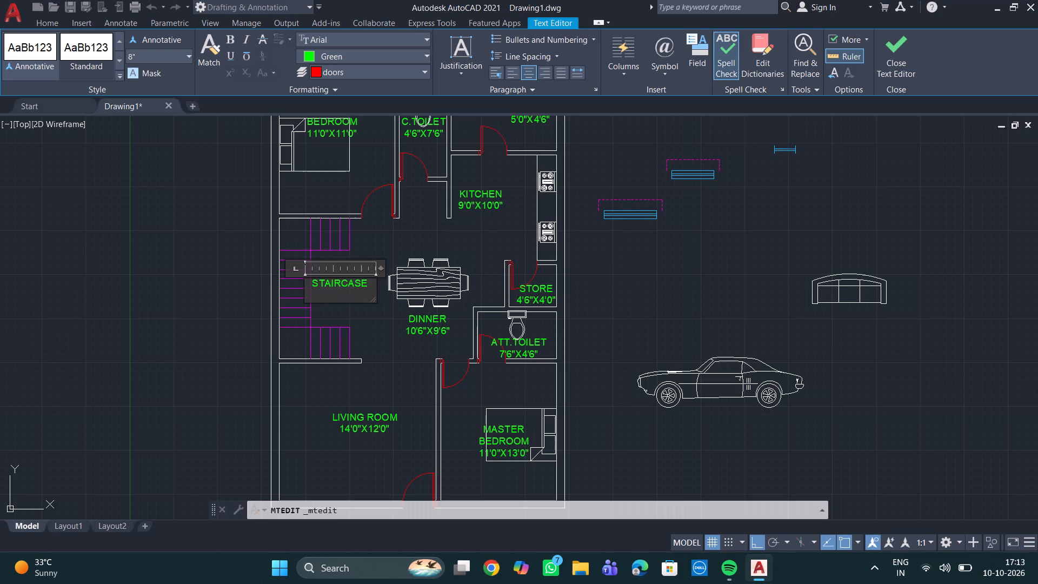
{"action": "key", "text": "7"}
{"action": "type", "text": "'6"}
{"action": "key", "text": "shift+quotedbl"}
{"action": "key", "text": "x"}
{"action": "type", "text": "14"}
{"action": "type", "text": "'0"}
{"action": "key", "text": "shift+quotedbl"}
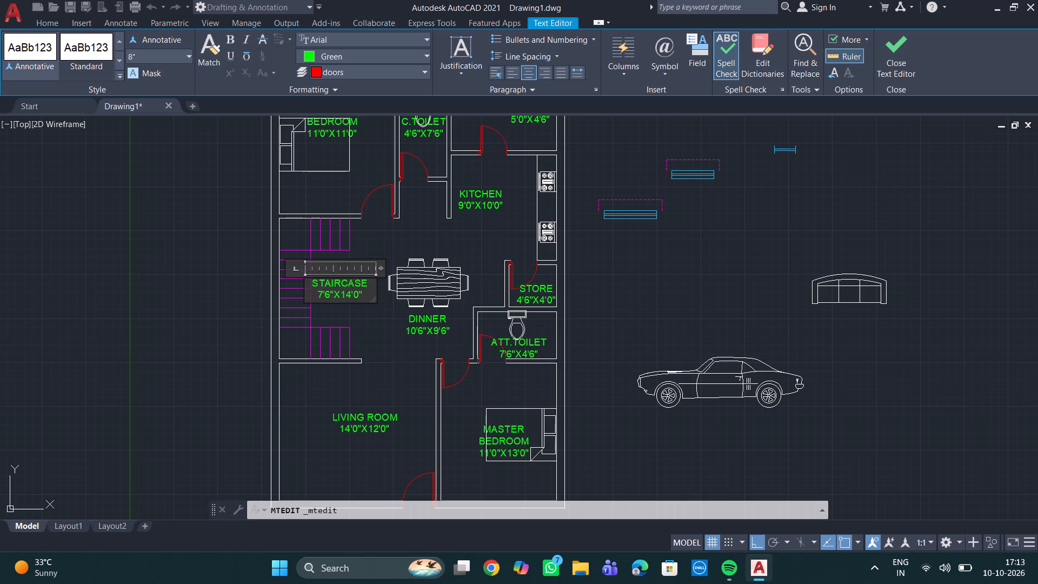
{"action": "left_click", "coordinate": [402, 209]}
Move the KITCHEN 9'0"X10'0" label slightly down and toward the stove counter.
{"action": "middle_click_drag", "start_coordinate": [408, 343], "coordinate": [399, 289]}
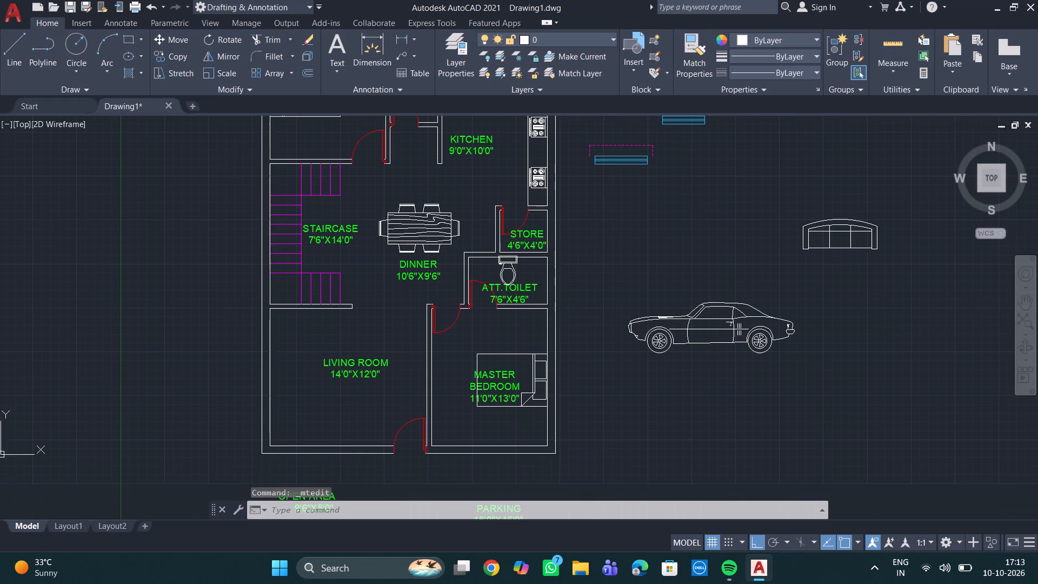
{"action": "middle_click_drag", "start_coordinate": [375, 366], "coordinate": [318, 379]}
{"action": "middle_click_drag", "start_coordinate": [535, 256], "coordinate": [377, 403]}
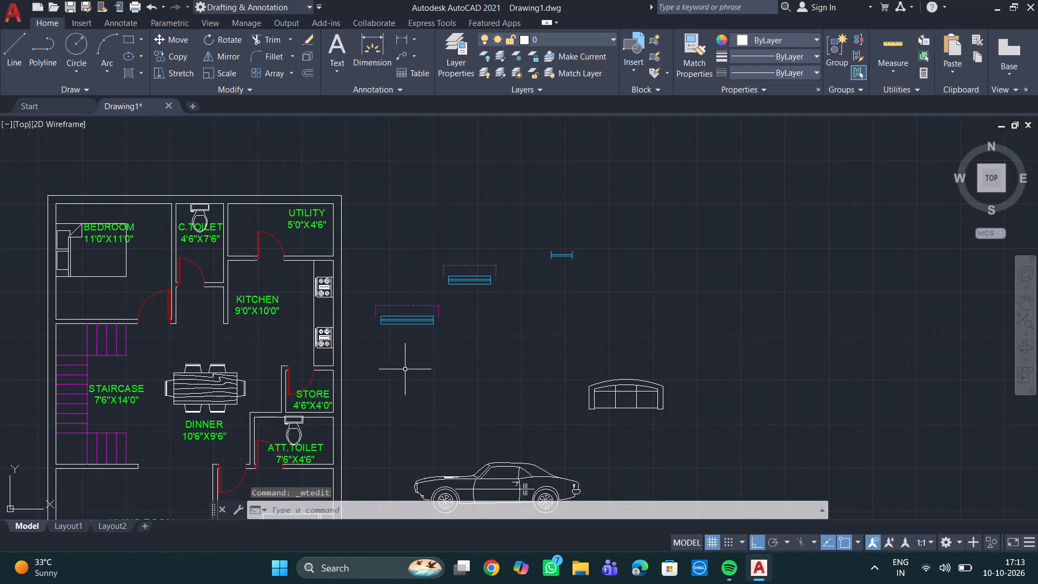
{"action": "scroll", "coordinate": [405, 369], "scroll_direction": "down", "scroll_amount": 1}
{"action": "middle_click_drag", "start_coordinate": [407, 363], "coordinate": [421, 307]}
{"action": "scroll", "coordinate": [326, 267], "scroll_direction": "up", "scroll_amount": 1}
{"action": "left_click", "coordinate": [327, 269]}
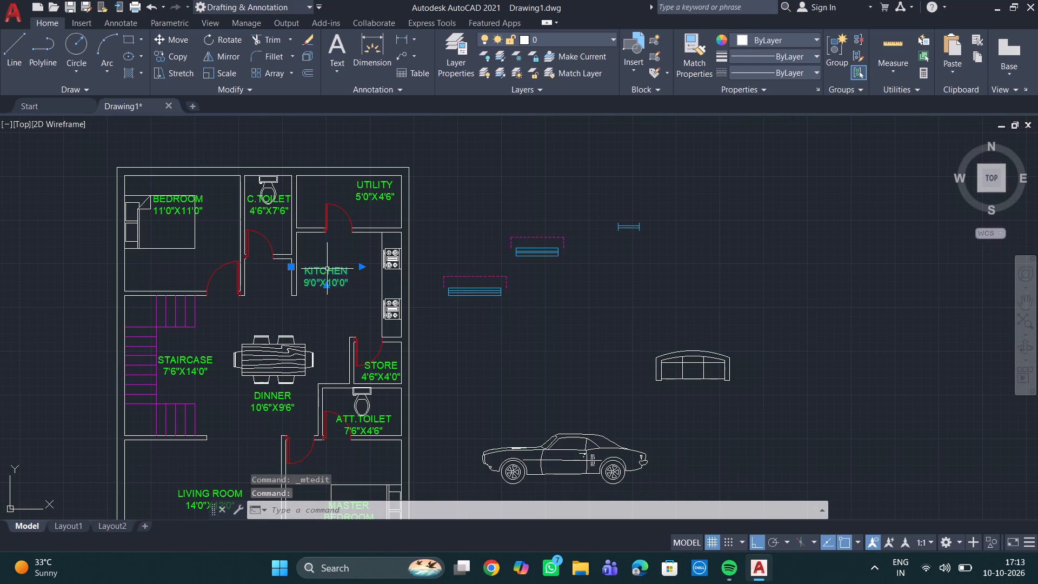
{"action": "left_click_drag", "start_coordinate": [327, 270], "coordinate": [342, 281]}
Move the C.TOILET 4'6"X7'6" label down so it clears the toilet fixture.
{"action": "scroll", "coordinate": [387, 363], "scroll_direction": "up", "scroll_amount": 2}
{"action": "middle_click_drag", "start_coordinate": [392, 373], "coordinate": [356, 302]}
{"action": "scroll", "coordinate": [356, 301], "scroll_direction": "down", "scroll_amount": 1}
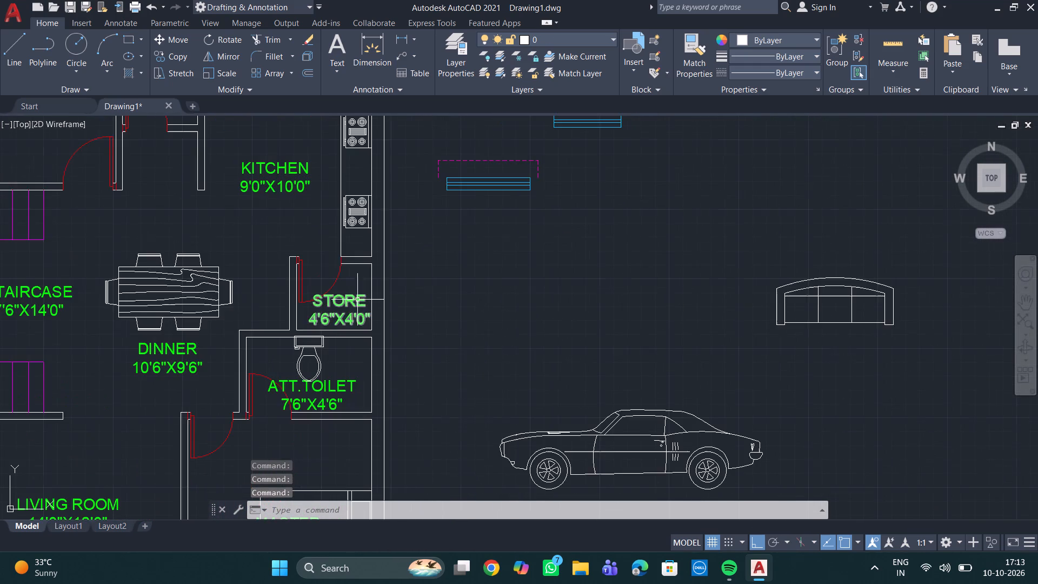
{"action": "scroll", "coordinate": [286, 282], "scroll_direction": "down", "scroll_amount": 2}
{"action": "middle_click_drag", "start_coordinate": [294, 276], "coordinate": [345, 409]}
{"action": "scroll", "coordinate": [315, 307], "scroll_direction": "up", "scroll_amount": 3}
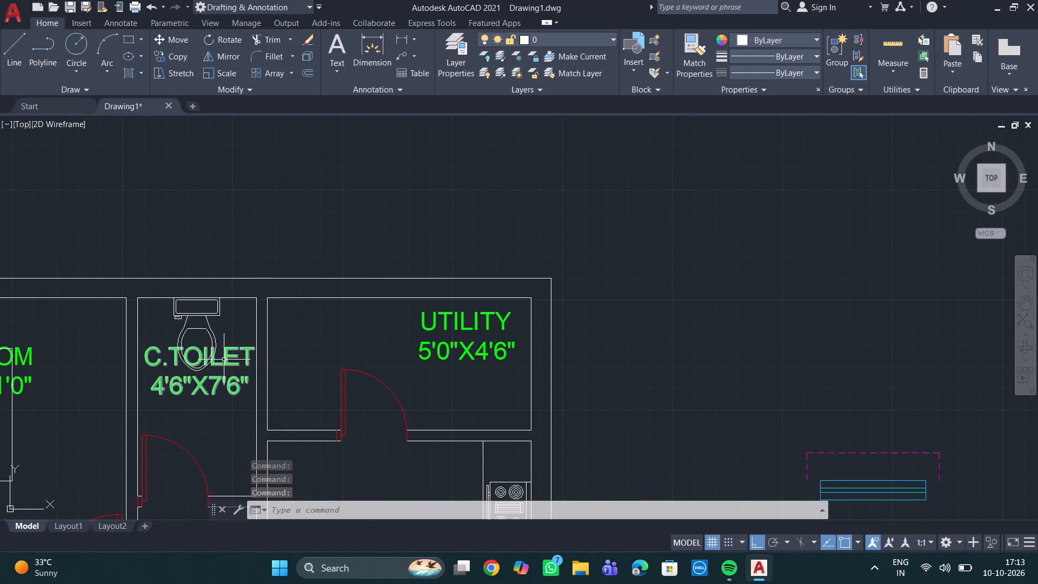
{"action": "left_click", "coordinate": [223, 356]}
{"action": "left_click_drag", "start_coordinate": [221, 355], "coordinate": [215, 419]}
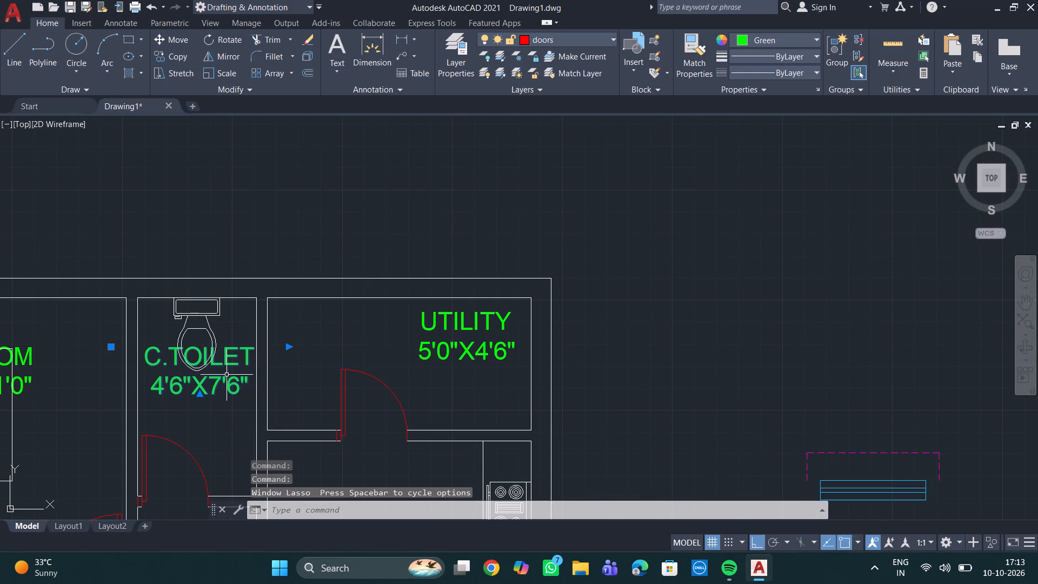
{"action": "middle_click_drag", "start_coordinate": [250, 351], "coordinate": [298, 298]}
{"action": "left_click_drag", "start_coordinate": [252, 306], "coordinate": [259, 323]}
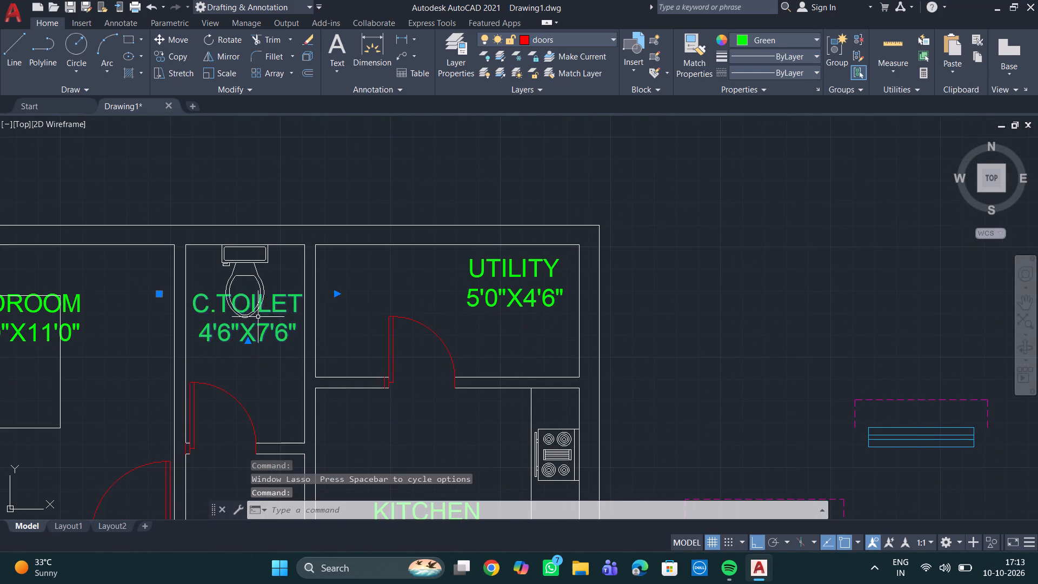
{"action": "left_click_drag", "start_coordinate": [259, 323], "coordinate": [252, 358]}
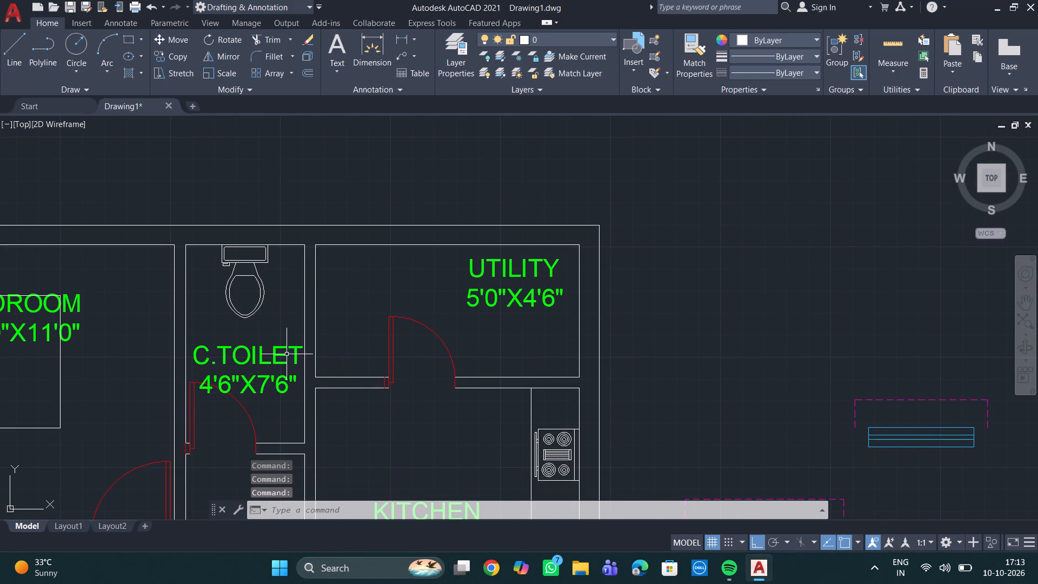
Move the bed and the BEDROOM 11'0"X11'0" label together slightly down, keeping the bed's head along the outer wall.
{"action": "middle_click_drag", "start_coordinate": [495, 425], "coordinate": [448, 334]}
{"action": "scroll", "coordinate": [445, 329], "scroll_direction": "down", "scroll_amount": 1}
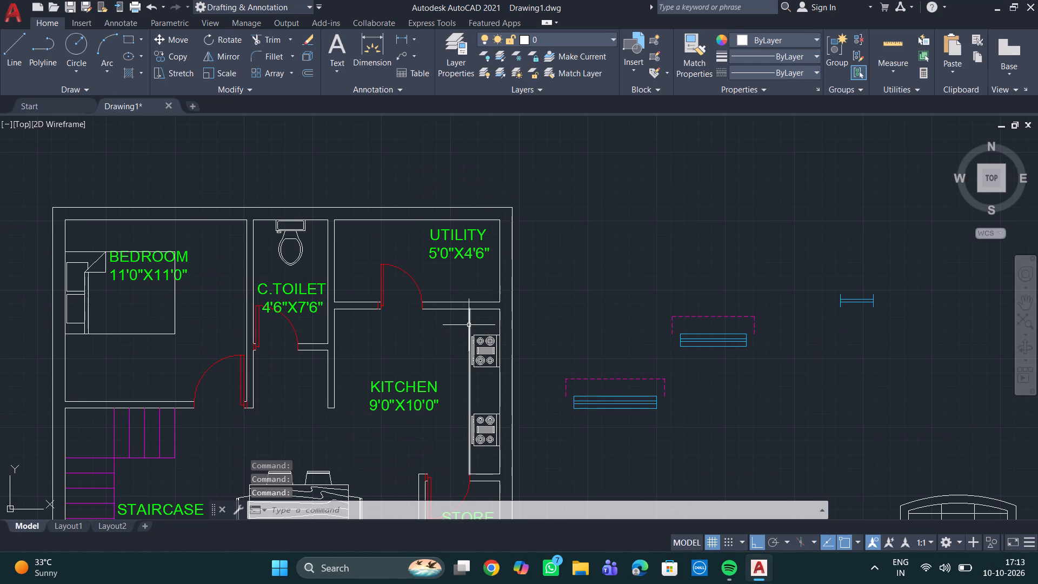
{"action": "scroll", "coordinate": [431, 262], "scroll_direction": "up", "scroll_amount": 2}
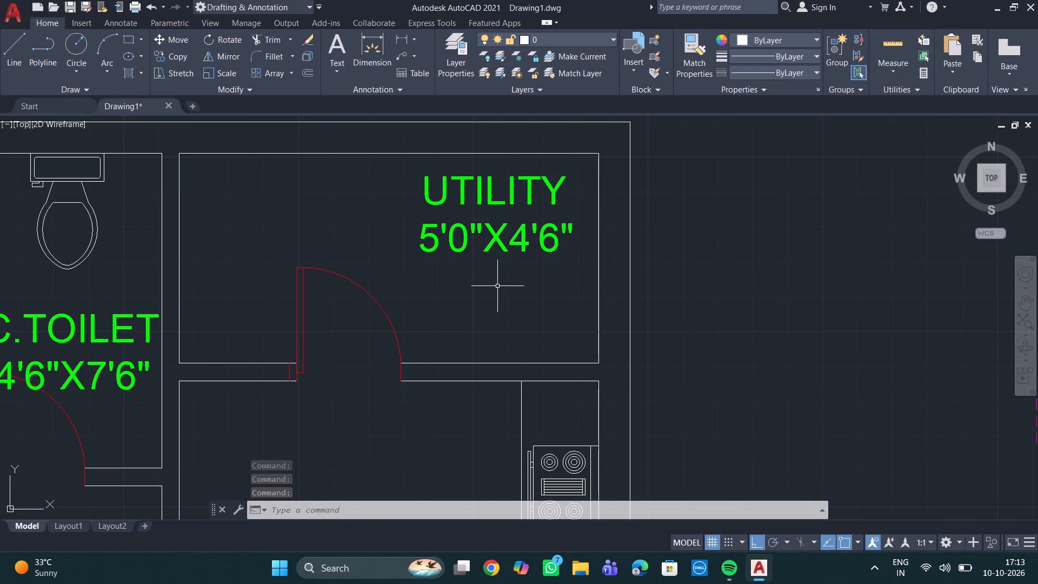
{"action": "scroll", "coordinate": [537, 290], "scroll_direction": "down", "scroll_amount": 4}
{"action": "middle_click_drag", "start_coordinate": [565, 328], "coordinate": [527, 273]}
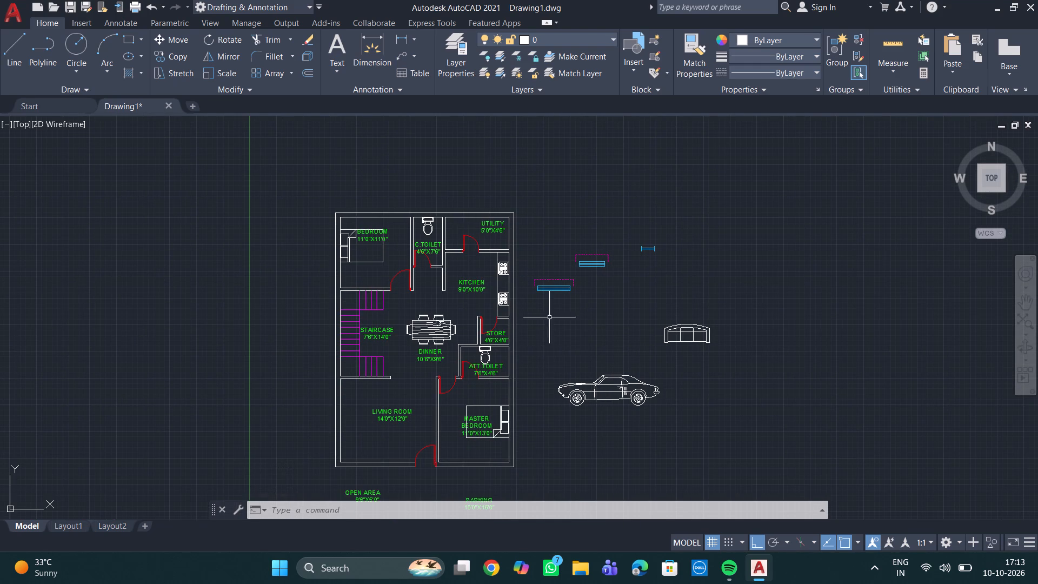
{"action": "scroll", "coordinate": [376, 235], "scroll_direction": "up", "scroll_amount": 2}
{"action": "left_click", "coordinate": [373, 228]}
{"action": "left_click_drag", "start_coordinate": [373, 224], "coordinate": [388, 257]}
{"action": "left_click_drag", "start_coordinate": [365, 224], "coordinate": [380, 238]}
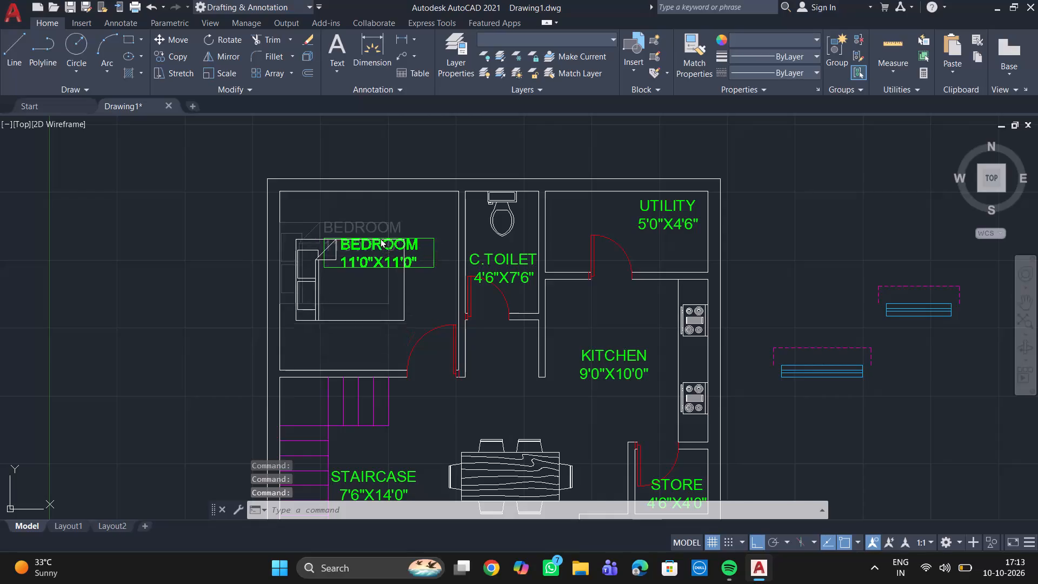
{"action": "left_click_drag", "start_coordinate": [380, 238], "coordinate": [365, 236]}
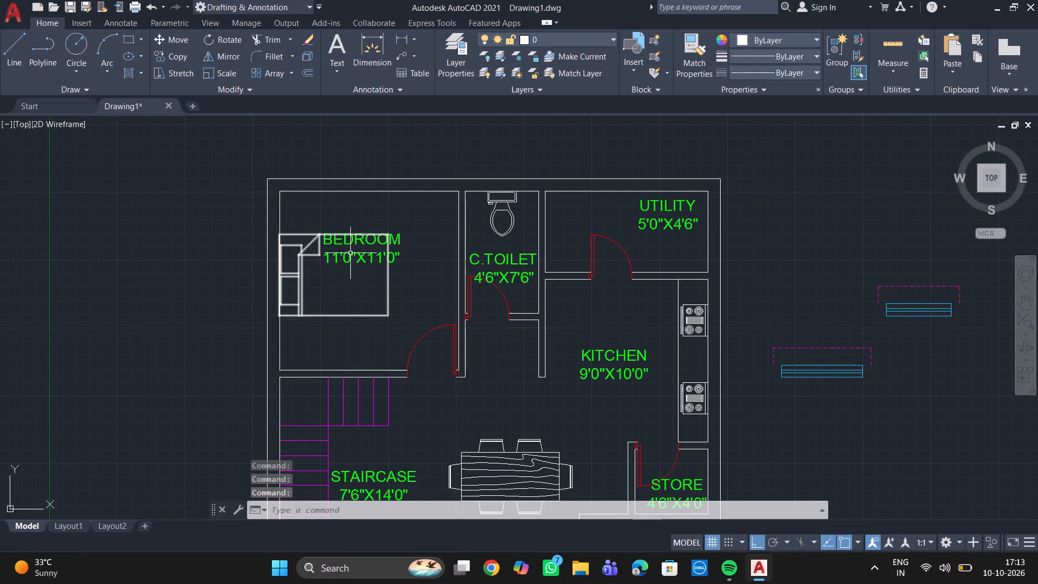
Place the bed's lower headboard corner flush against the bedroom's outer side wall.
{"action": "left_click", "coordinate": [351, 236]}
{"action": "left_click", "coordinate": [281, 315]}
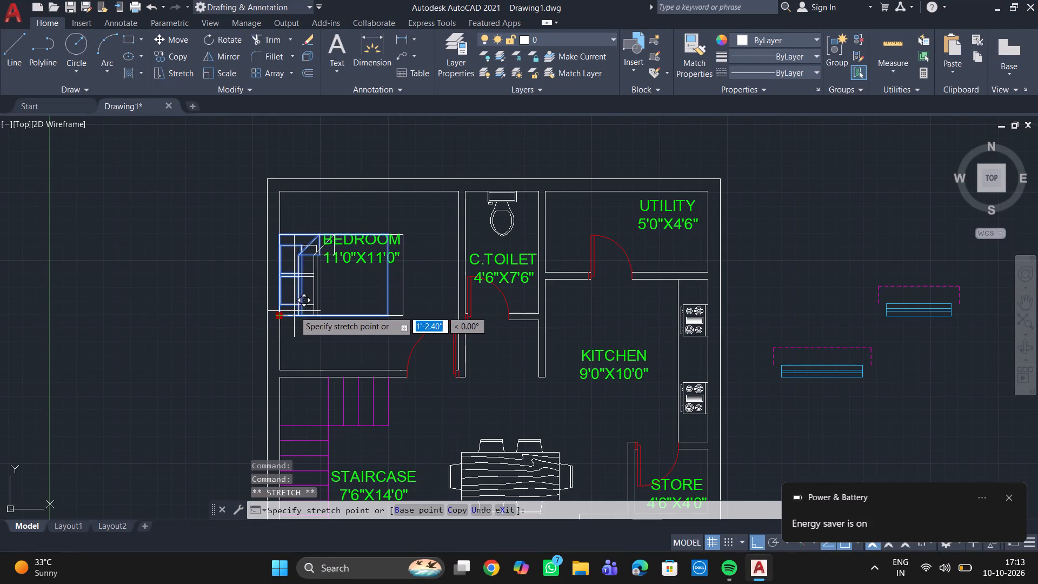
{"action": "left_click", "coordinate": [284, 316]}
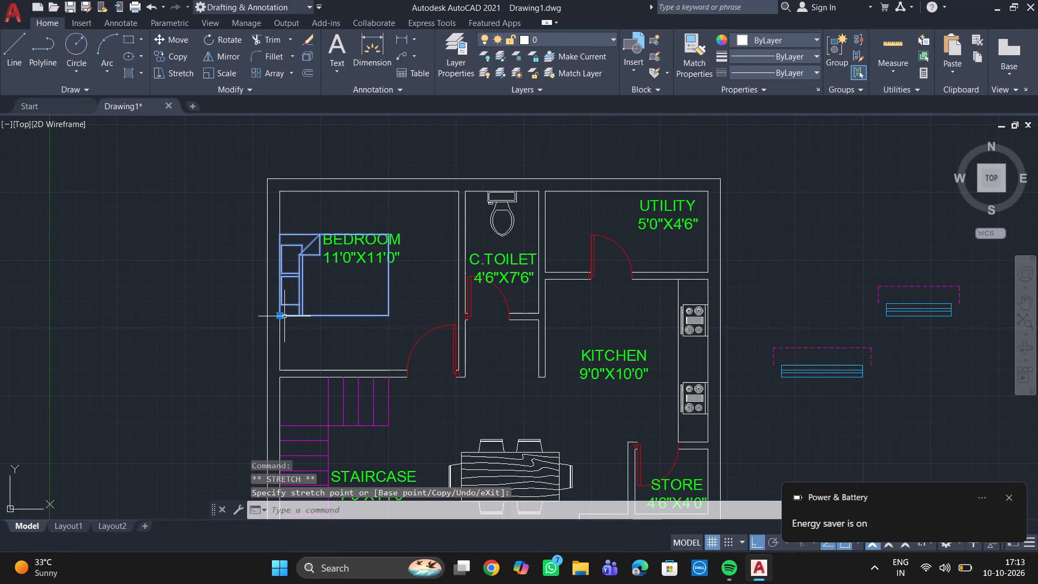
{"action": "key", "text": "Escape"}
Move the BEDROOM 11'0"X11'0" label down and toward the foot of the bed.
{"action": "scroll", "coordinate": [376, 245], "scroll_direction": "up", "scroll_amount": 2}
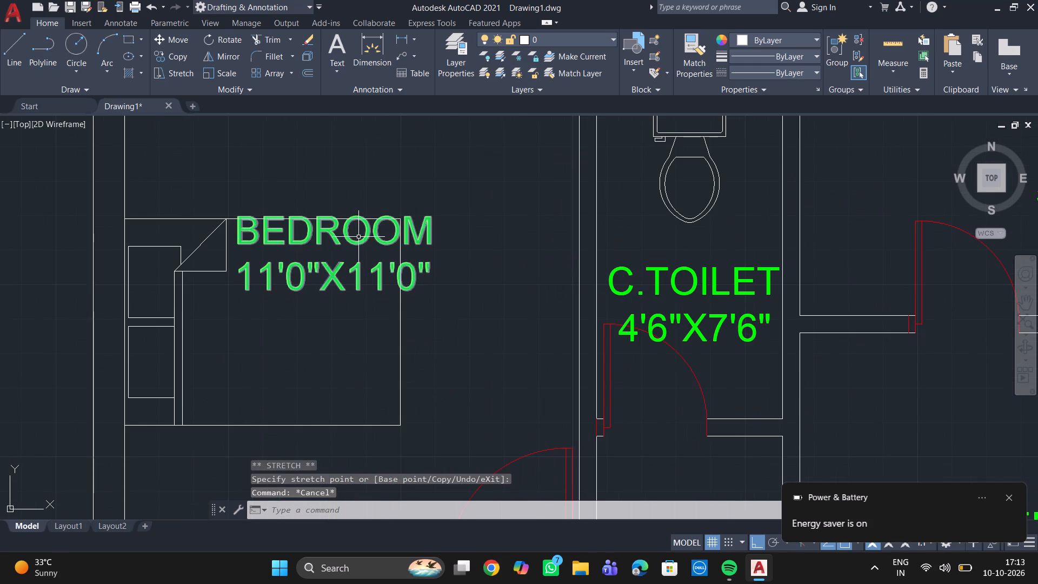
{"action": "left_click", "coordinate": [357, 236]}
{"action": "left_click_drag", "start_coordinate": [351, 234], "coordinate": [394, 271]}
{"action": "left_click_drag", "start_coordinate": [334, 224], "coordinate": [334, 225]}
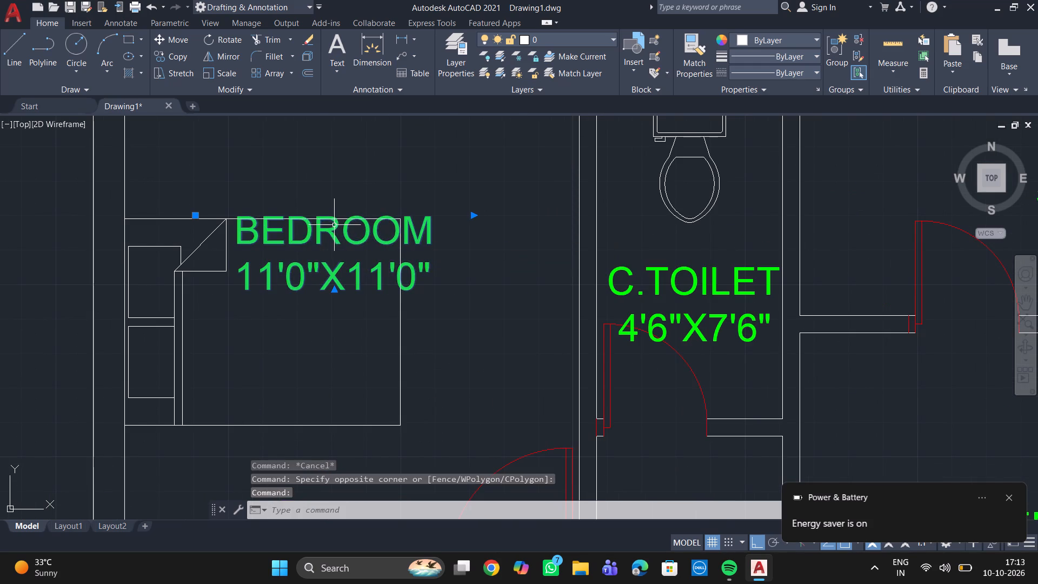
{"action": "left_click_drag", "start_coordinate": [334, 225], "coordinate": [394, 283]}
{"action": "left_click_drag", "start_coordinate": [329, 234], "coordinate": [381, 282]}
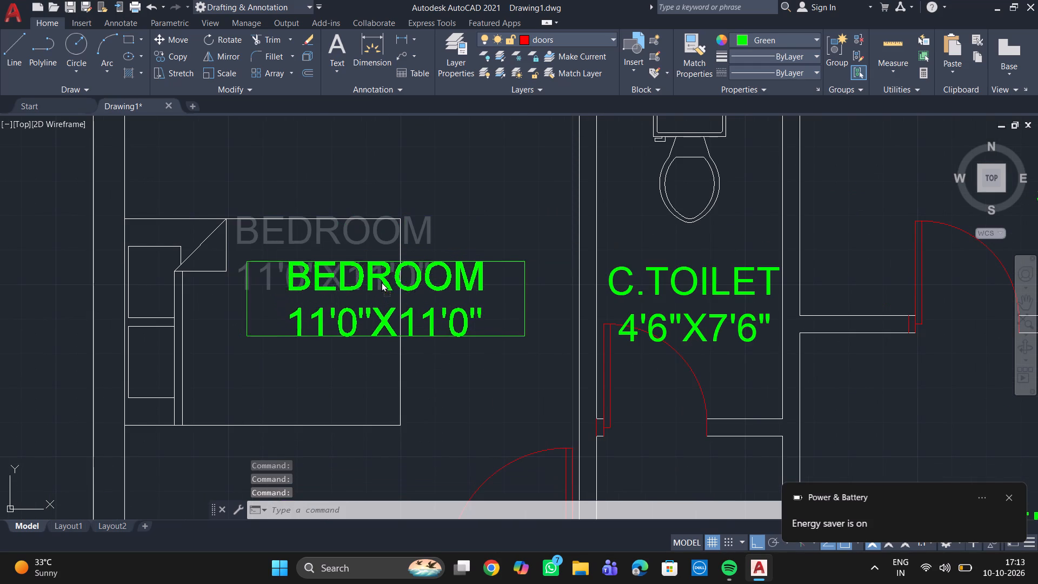
{"action": "left_click_drag", "start_coordinate": [381, 282], "coordinate": [387, 297]}
Move the C.TOILET 4'6"X7'6" label slightly up, between the toilet fixture and the door swing.
{"action": "scroll", "coordinate": [538, 293], "scroll_direction": "down", "scroll_amount": 2}
{"action": "middle_click_drag", "start_coordinate": [540, 319], "coordinate": [504, 268]}
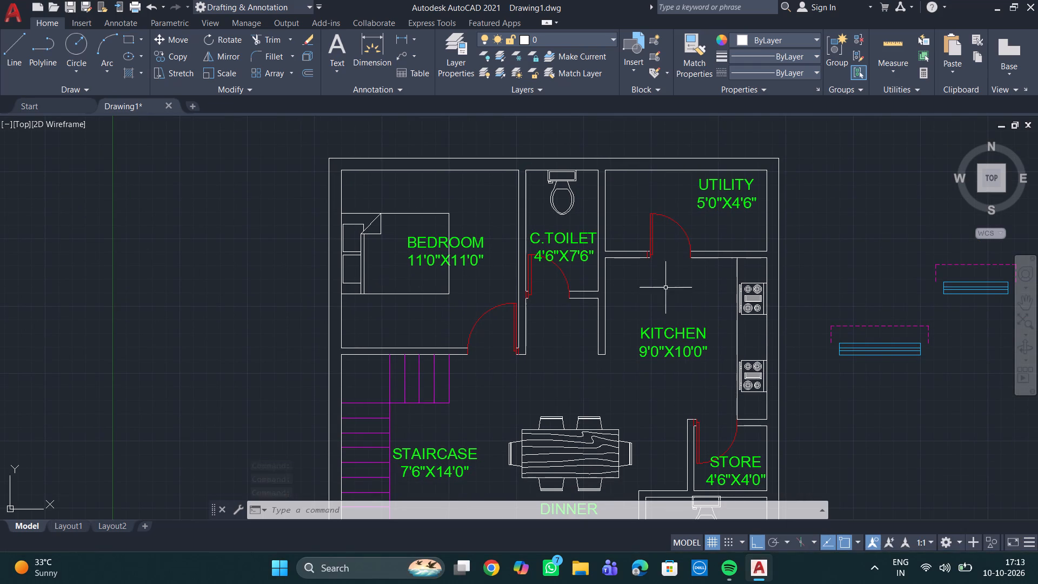
{"action": "left_click", "coordinate": [560, 238]}
{"action": "left_click", "coordinate": [574, 239]}
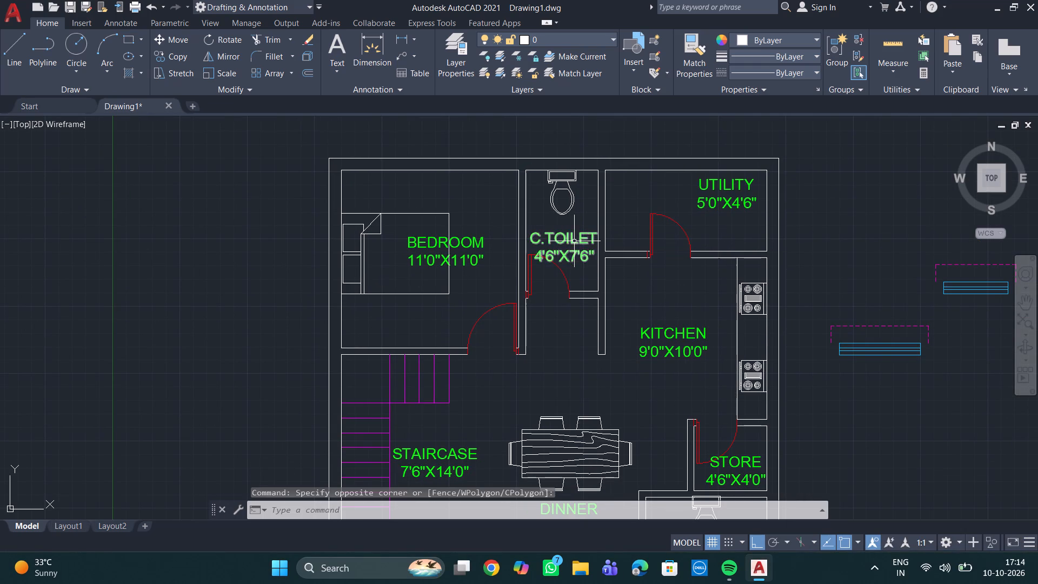
{"action": "left_click_drag", "start_coordinate": [569, 237], "coordinate": [570, 221]}
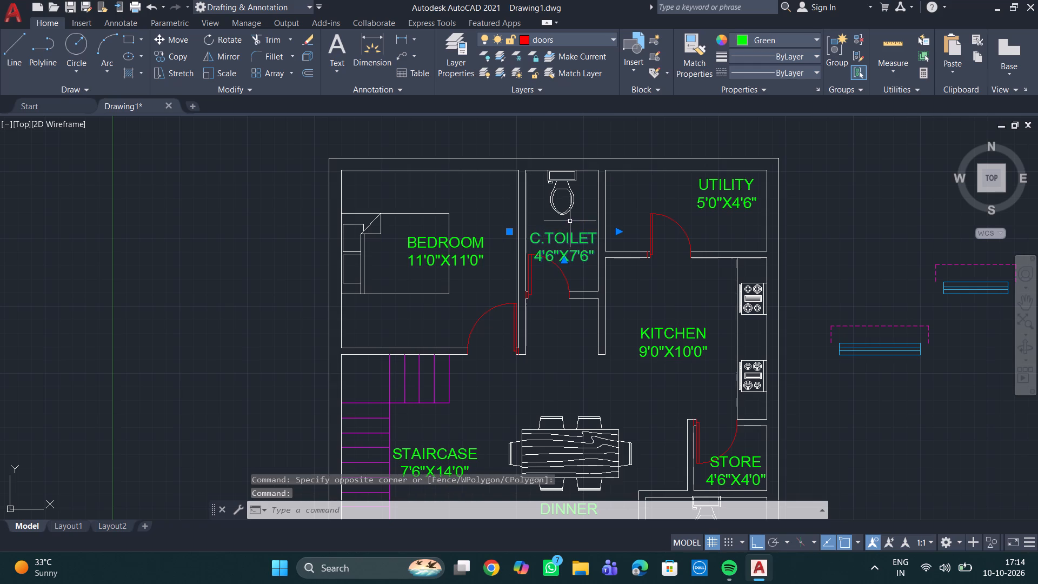
{"action": "left_click_drag", "start_coordinate": [570, 221], "coordinate": [569, 215]}
{"action": "left_click_drag", "start_coordinate": [564, 243], "coordinate": [565, 236]}
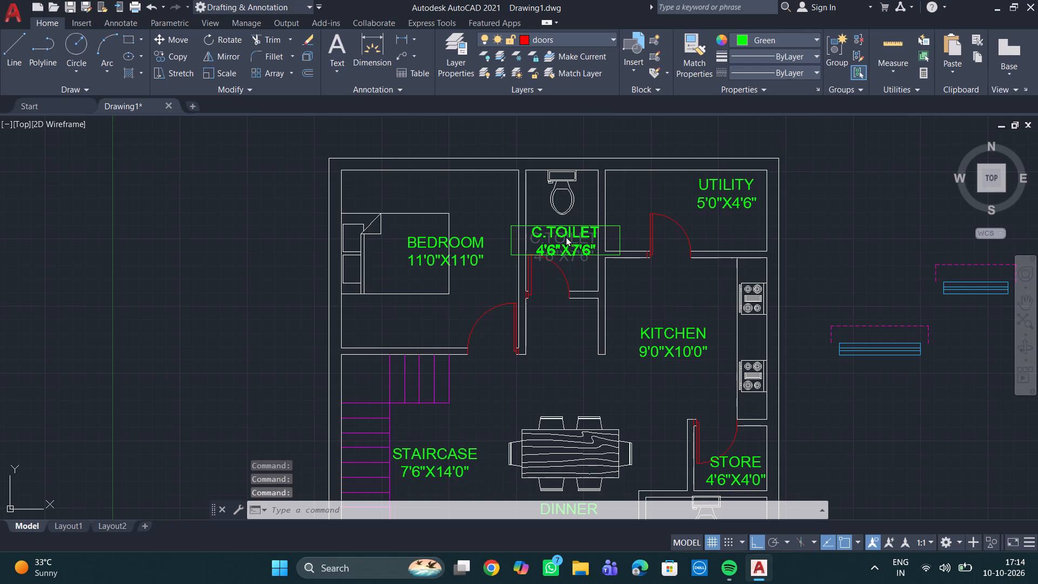
{"action": "left_click_drag", "start_coordinate": [565, 236], "coordinate": [563, 230]}
Move the MASTER BEDROOM 11'0"X13'0" label toward the foot of the bed and slightly up.
{"action": "scroll", "coordinate": [675, 311], "scroll_direction": "down", "scroll_amount": 1}
{"action": "middle_click_drag", "start_coordinate": [681, 316], "coordinate": [568, 274]}
{"action": "middle_click_drag", "start_coordinate": [512, 345], "coordinate": [489, 242]}
{"action": "middle_click_drag", "start_coordinate": [489, 332], "coordinate": [461, 273]}
{"action": "scroll", "coordinate": [537, 338], "scroll_direction": "up", "scroll_amount": 1}
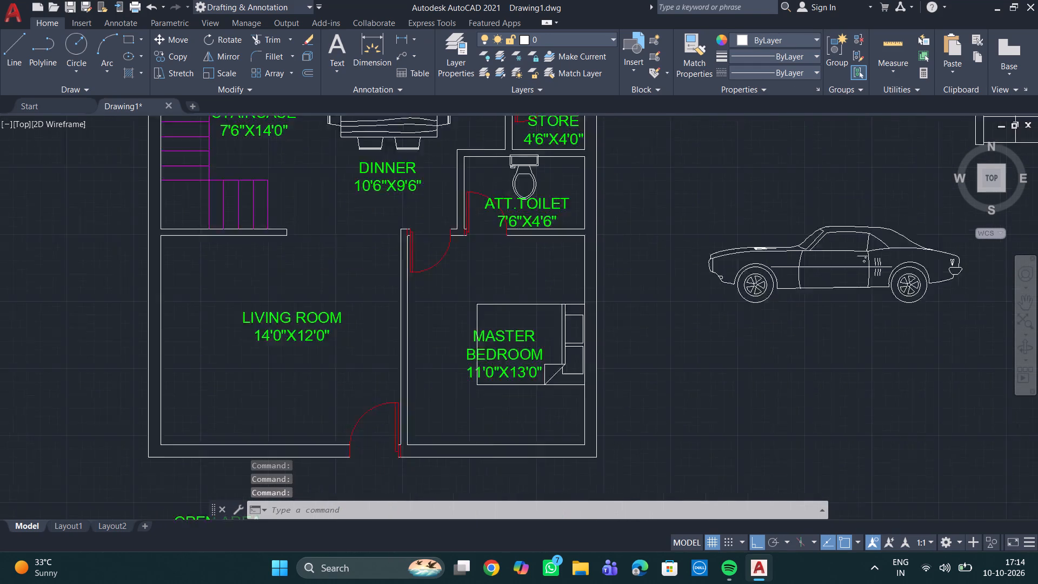
{"action": "scroll", "coordinate": [537, 338], "scroll_direction": "up", "scroll_amount": 1}
{"action": "left_click", "coordinate": [485, 357]}
{"action": "left_click_drag", "start_coordinate": [490, 363], "coordinate": [439, 354]}
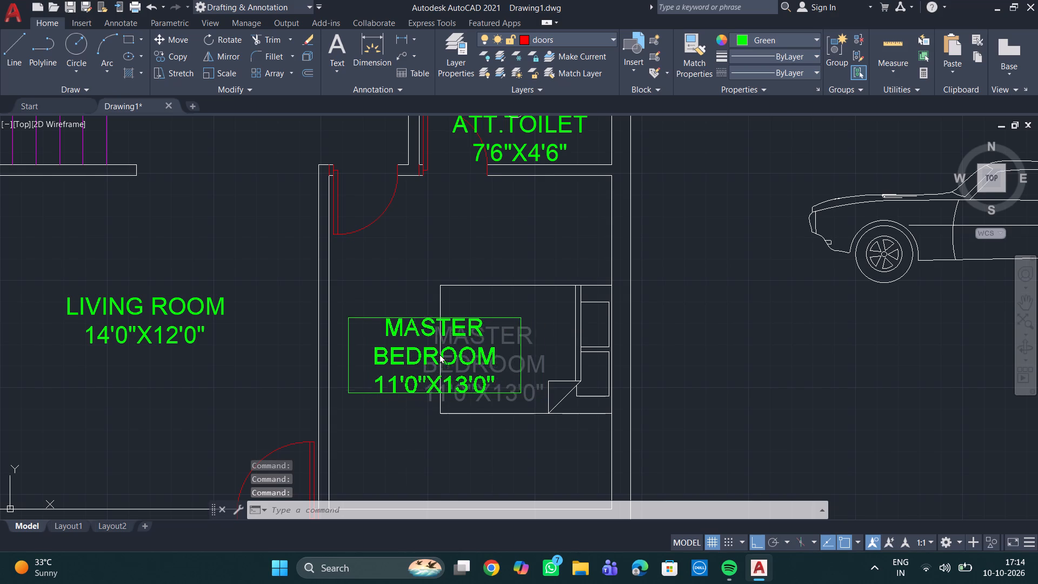
{"action": "left_click_drag", "start_coordinate": [439, 354], "coordinate": [437, 347]}
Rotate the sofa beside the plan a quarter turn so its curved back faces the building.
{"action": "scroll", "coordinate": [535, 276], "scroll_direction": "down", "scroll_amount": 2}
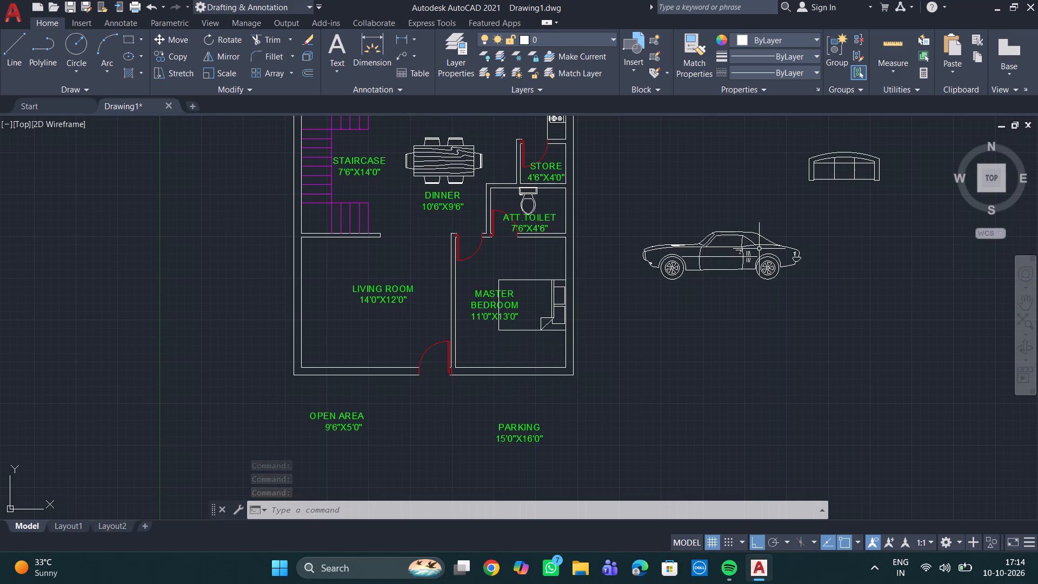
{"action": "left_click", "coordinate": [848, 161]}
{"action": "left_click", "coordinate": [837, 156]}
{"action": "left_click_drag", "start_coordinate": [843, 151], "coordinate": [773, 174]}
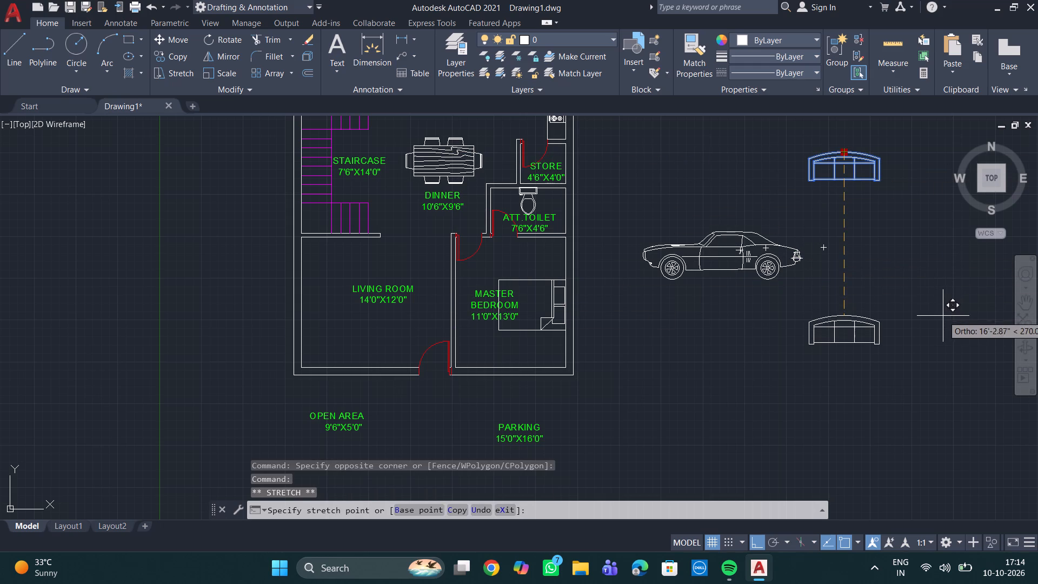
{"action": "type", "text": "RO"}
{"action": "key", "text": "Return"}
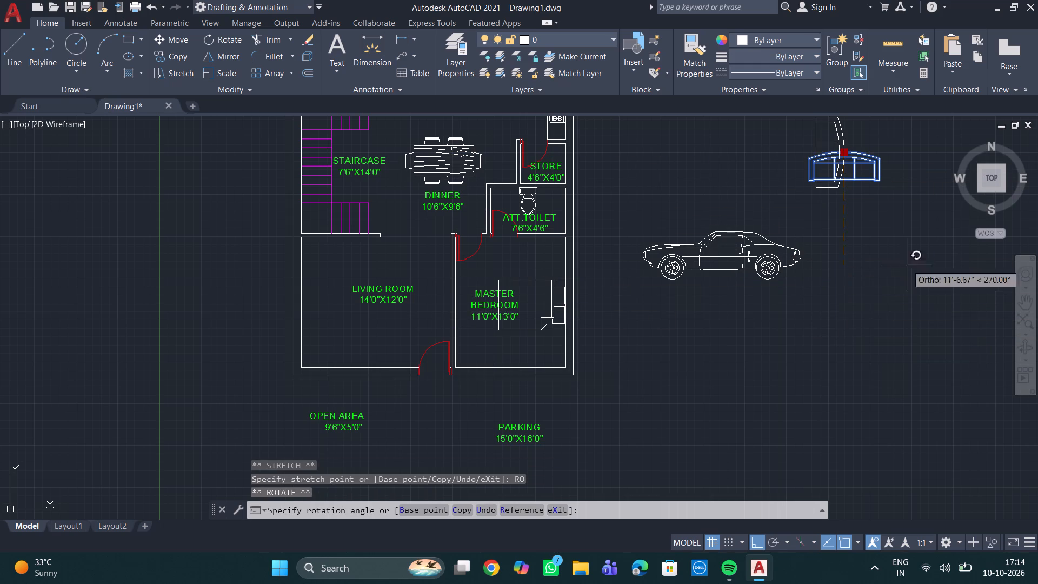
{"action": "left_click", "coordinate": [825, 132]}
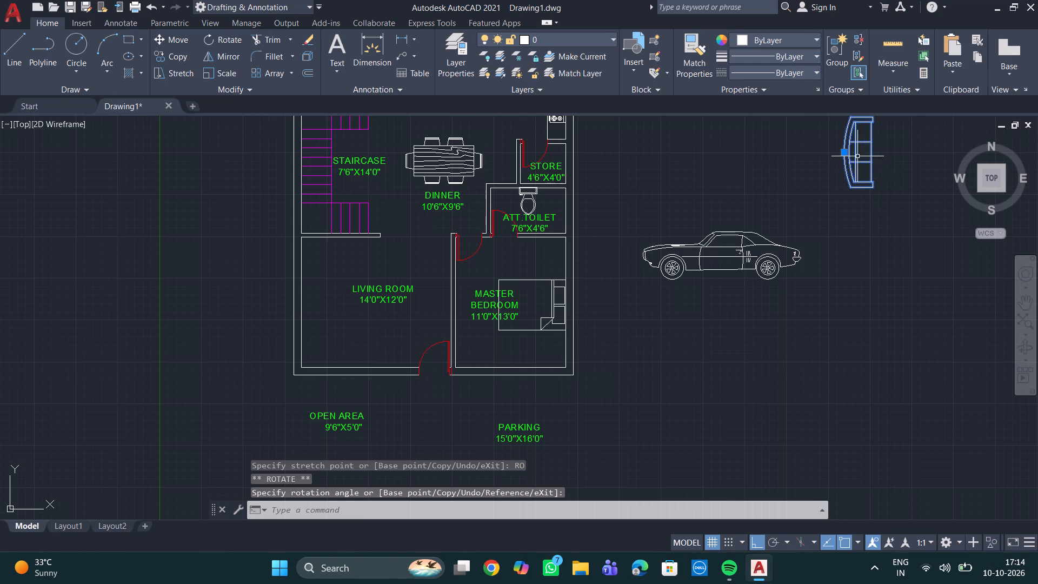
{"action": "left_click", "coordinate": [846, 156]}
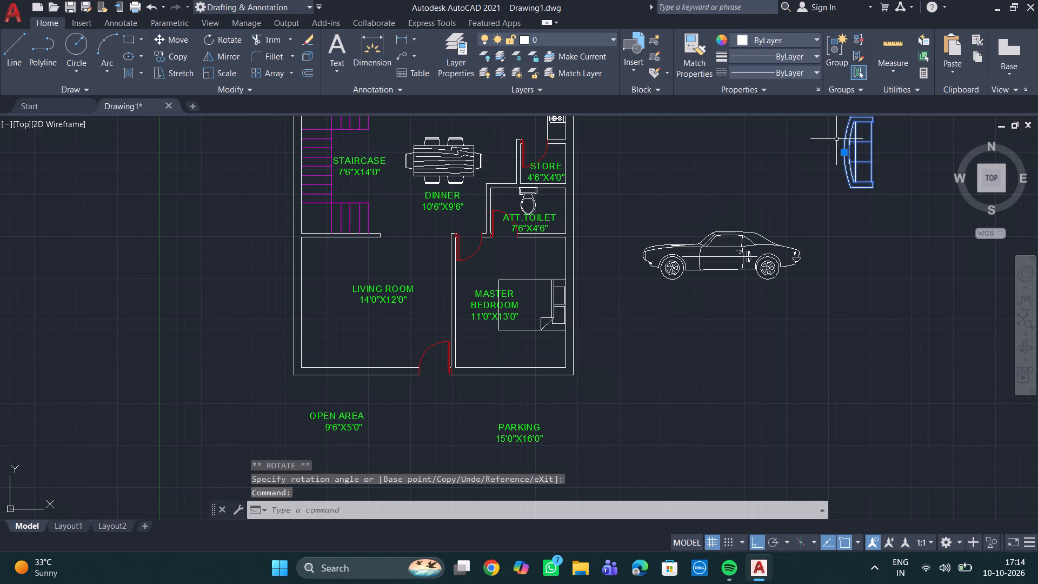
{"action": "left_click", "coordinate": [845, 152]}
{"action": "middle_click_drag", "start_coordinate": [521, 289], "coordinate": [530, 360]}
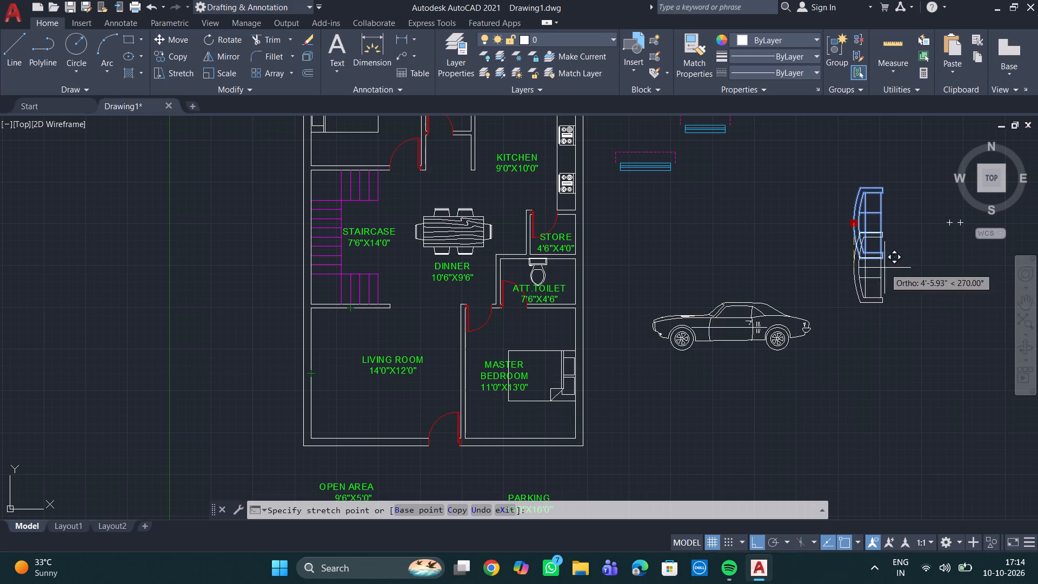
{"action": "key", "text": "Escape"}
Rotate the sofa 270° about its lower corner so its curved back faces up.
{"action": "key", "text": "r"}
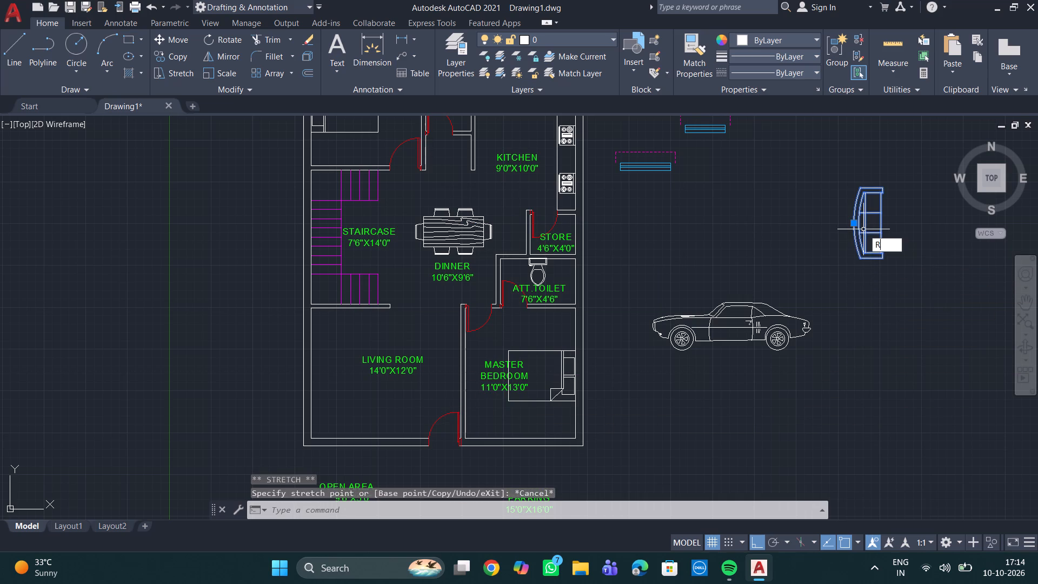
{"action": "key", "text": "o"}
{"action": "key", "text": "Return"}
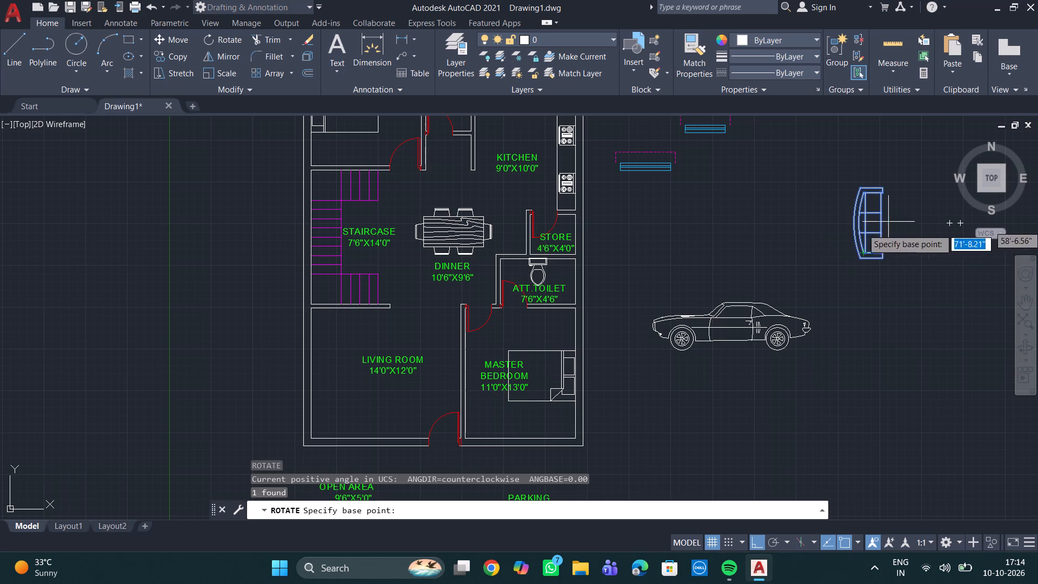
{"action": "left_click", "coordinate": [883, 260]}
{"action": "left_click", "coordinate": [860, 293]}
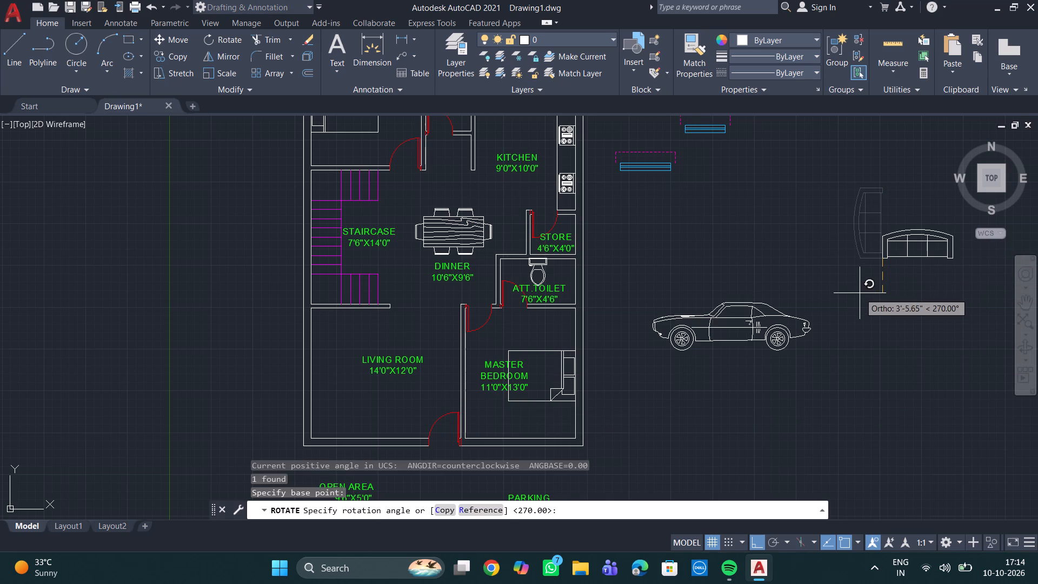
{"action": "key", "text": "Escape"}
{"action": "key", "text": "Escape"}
Mirror the sofa across a horizontal line just below it, keeping the original.
{"action": "left_click", "coordinate": [976, 245]}
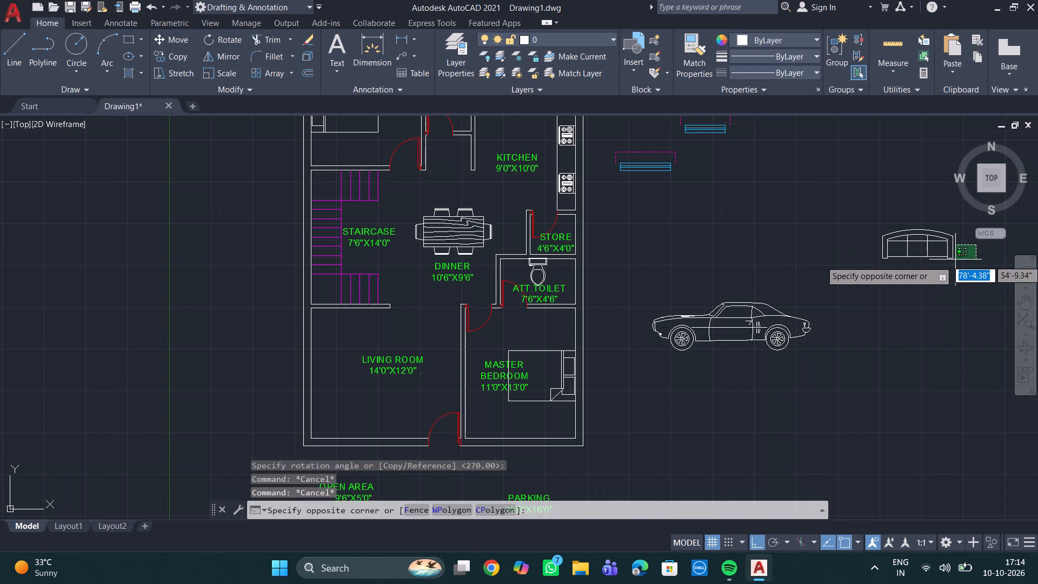
{"action": "left_click", "coordinate": [860, 223]}
{"action": "key", "text": "m"}
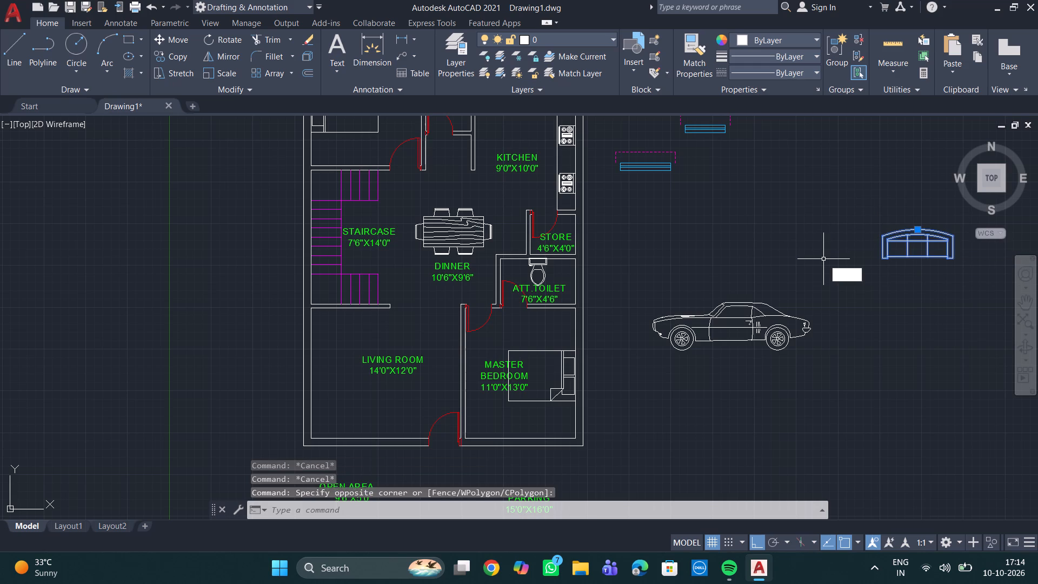
{"action": "key", "text": "i"}
{"action": "key", "text": "Return"}
{"action": "left_click", "coordinate": [883, 280]}
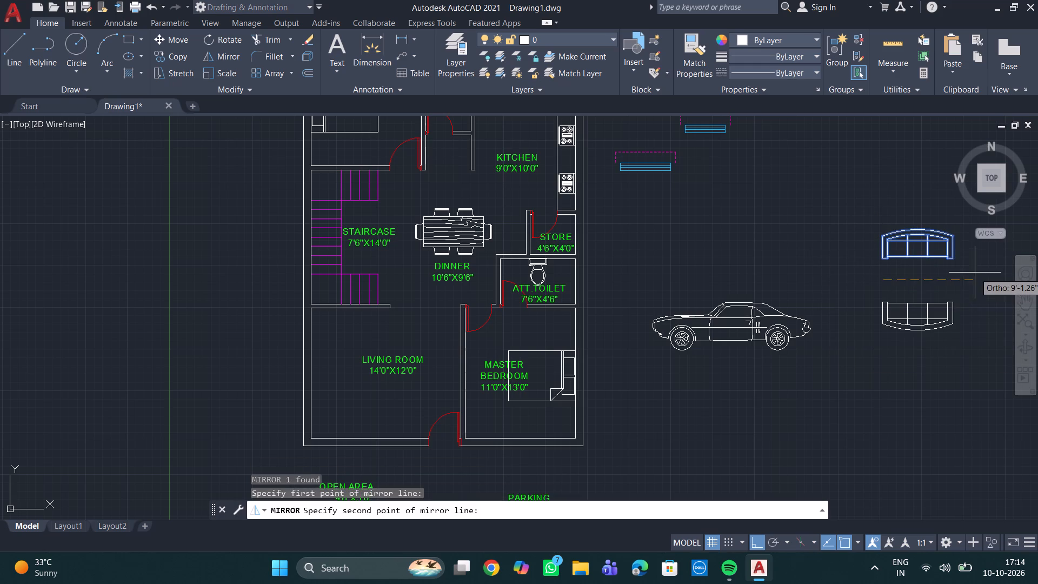
{"action": "left_click", "coordinate": [975, 273]}
{"action": "left_click_drag", "start_coordinate": [961, 316], "coordinate": [975, 273]}
Move the mirrored sofa into the living room, with its curved back near the front wall beside the entrance door.
{"action": "left_click", "coordinate": [972, 335]}
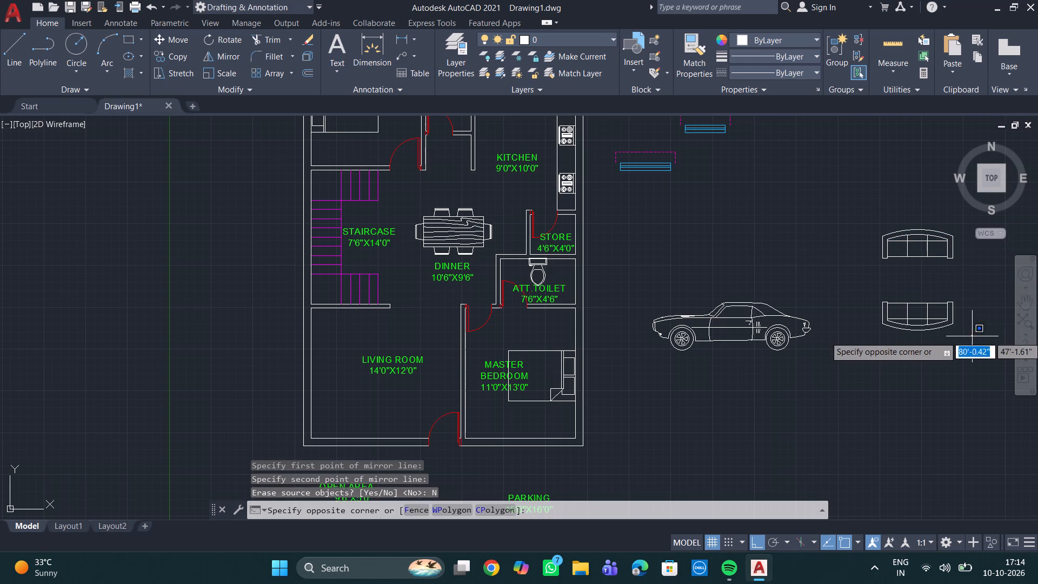
{"action": "left_click", "coordinate": [841, 289]}
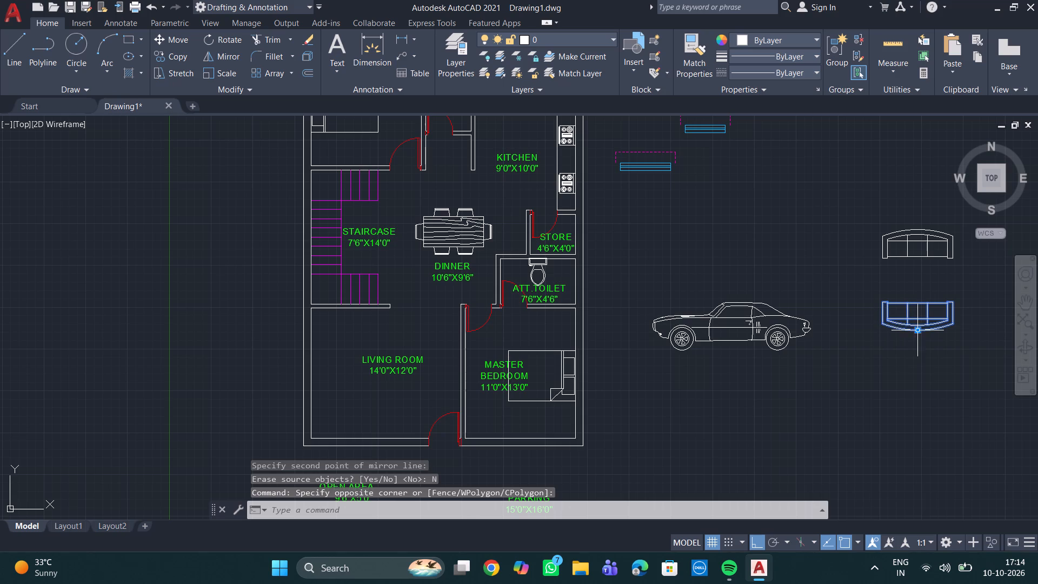
{"action": "left_click", "coordinate": [919, 330]}
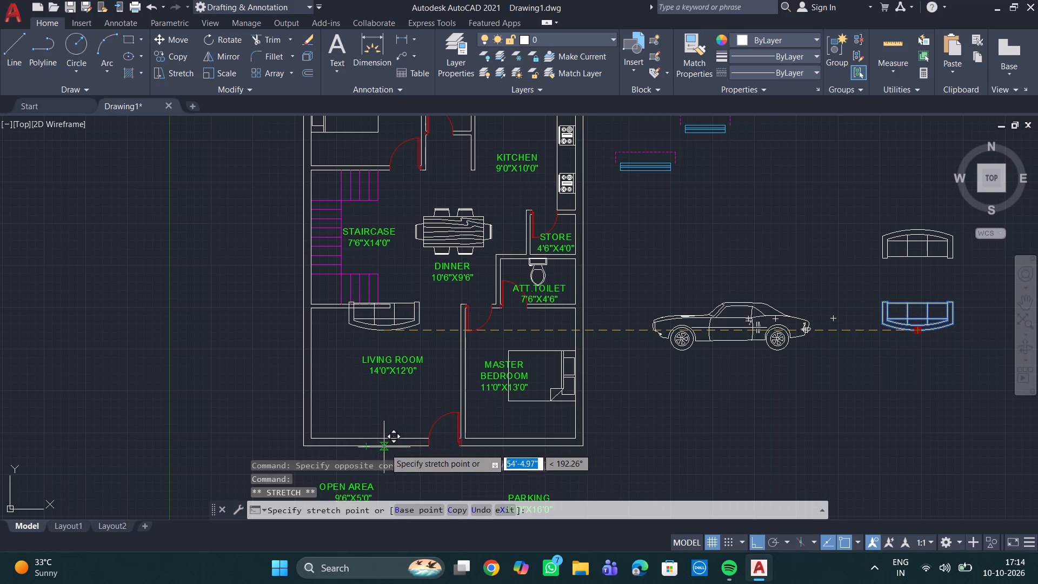
{"action": "double_click", "coordinate": [365, 426]}
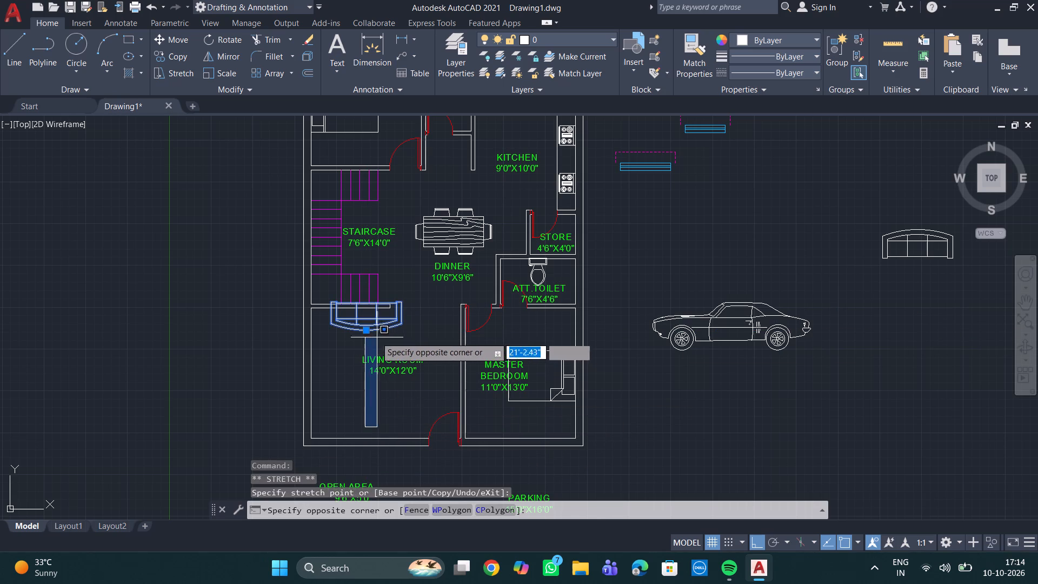
{"action": "key", "text": "Escape"}
{"action": "left_click", "coordinate": [367, 330]}
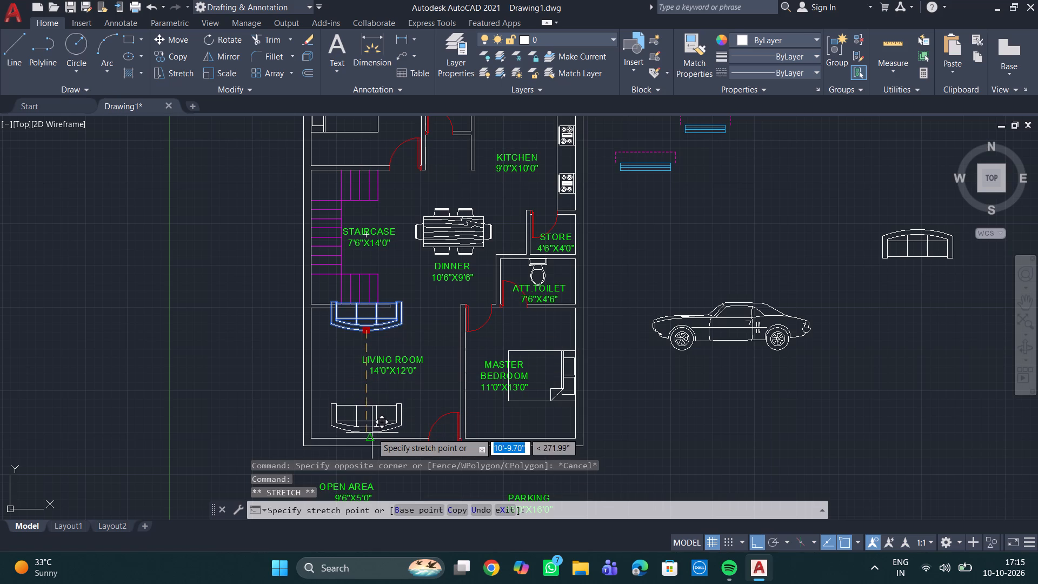
{"action": "left_click", "coordinate": [377, 429]}
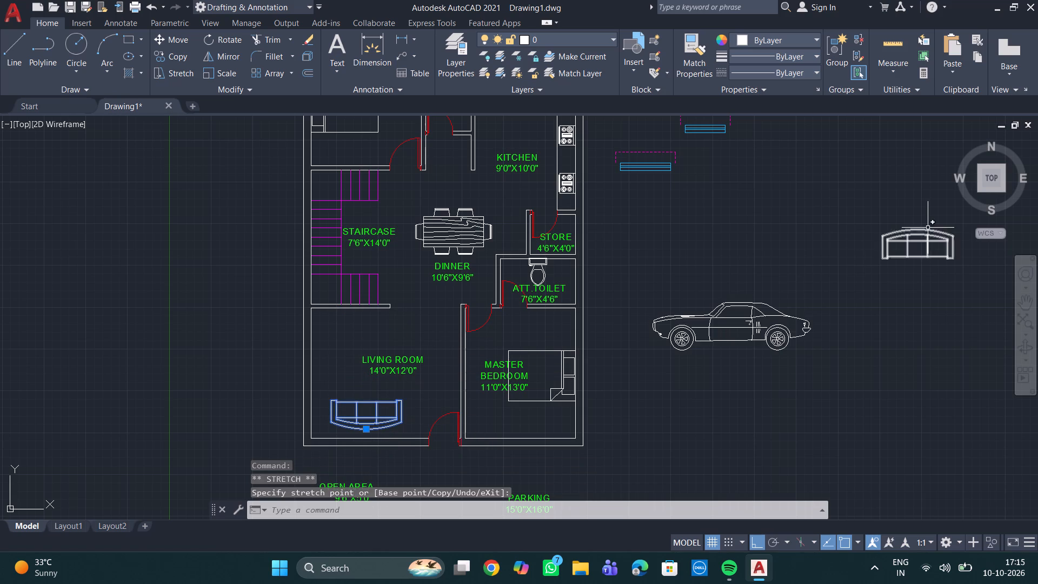
Move the original sofa into the living room just below the staircase wall, facing the other sofa.
{"action": "left_click", "coordinate": [919, 243]}
{"action": "left_click", "coordinate": [916, 227]}
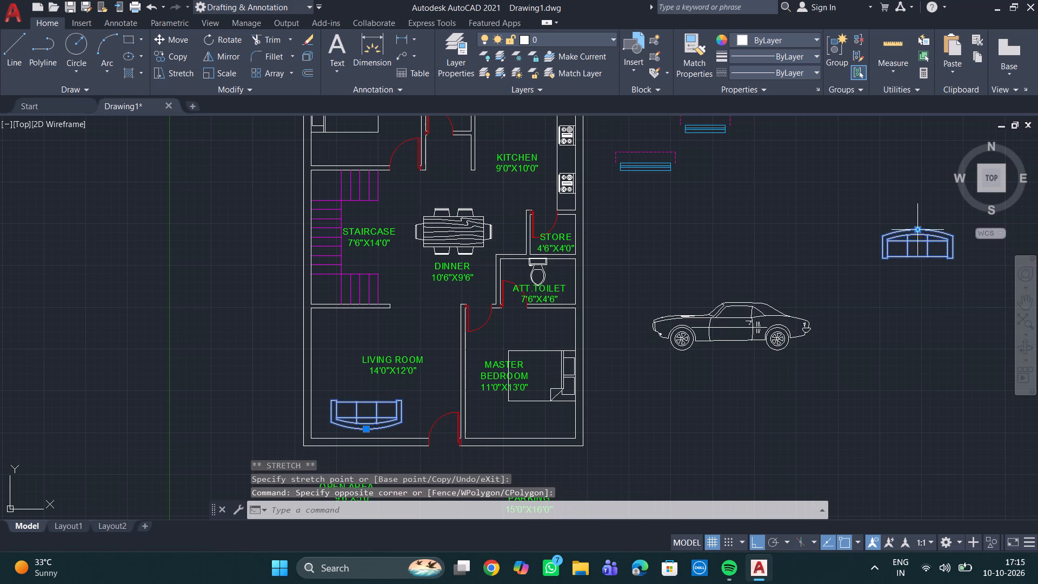
{"action": "left_click", "coordinate": [915, 230]}
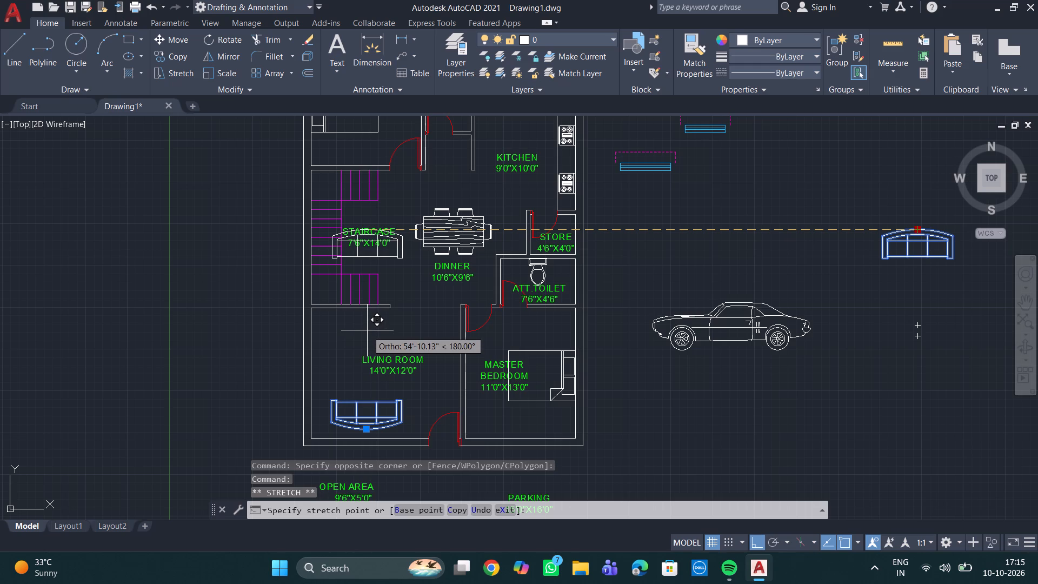
{"action": "left_click", "coordinate": [367, 320]}
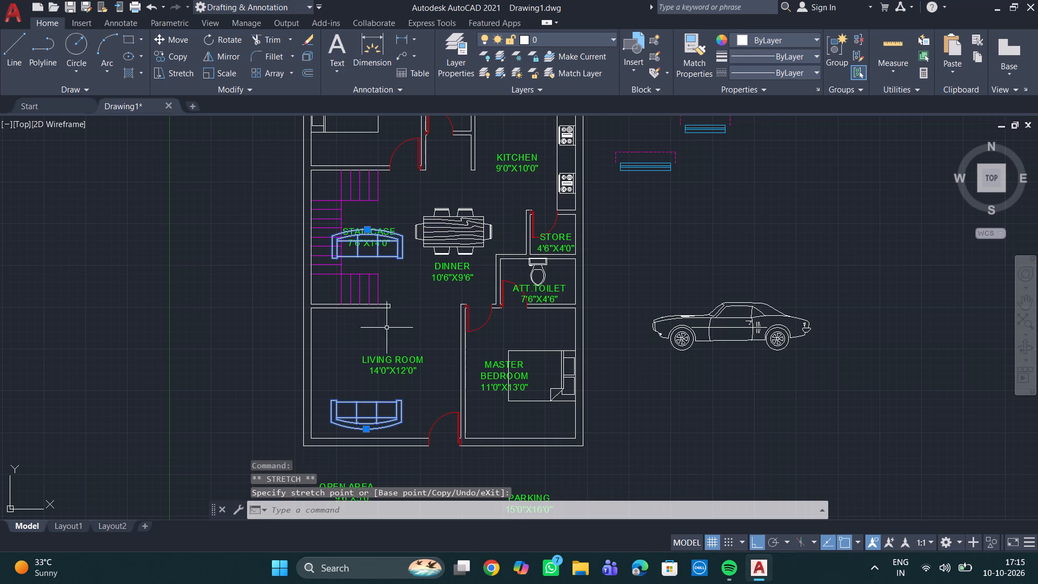
{"action": "left_click", "coordinate": [365, 231]}
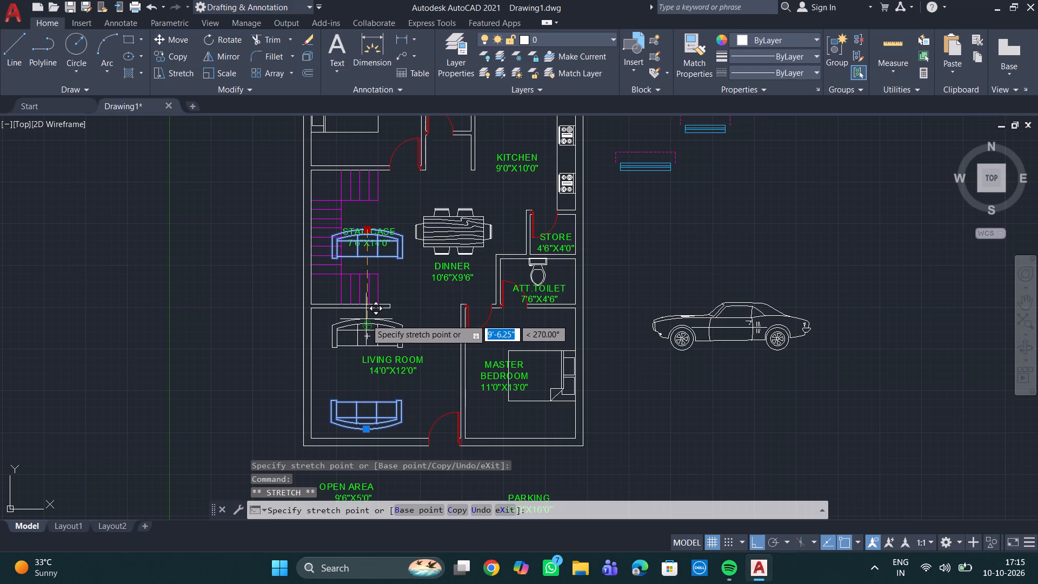
{"action": "left_click", "coordinate": [366, 319]}
{"action": "key", "text": "Escape"}
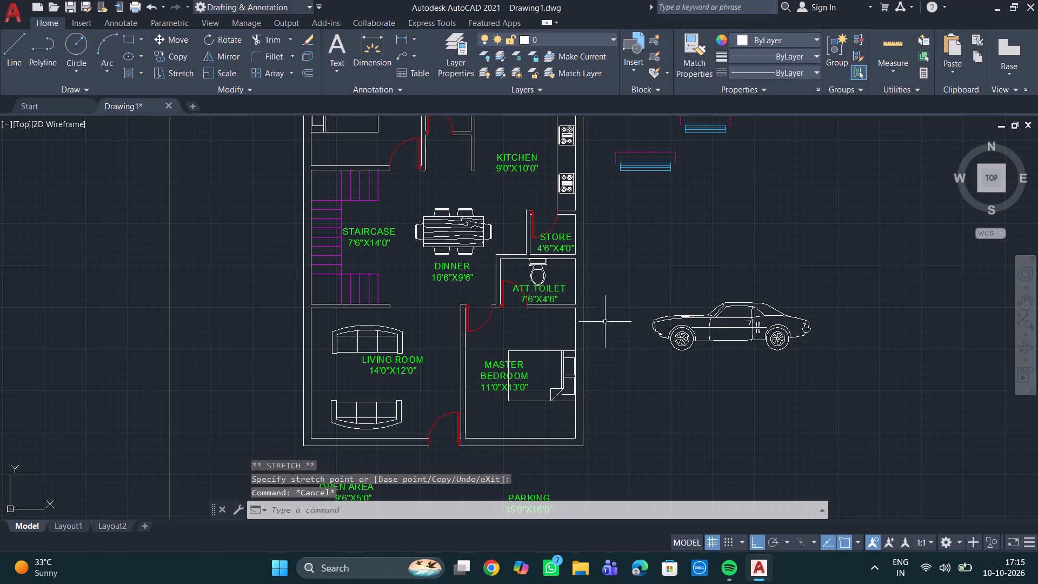
{"action": "key", "text": "Escape"}
{"action": "left_click", "coordinate": [358, 332]}
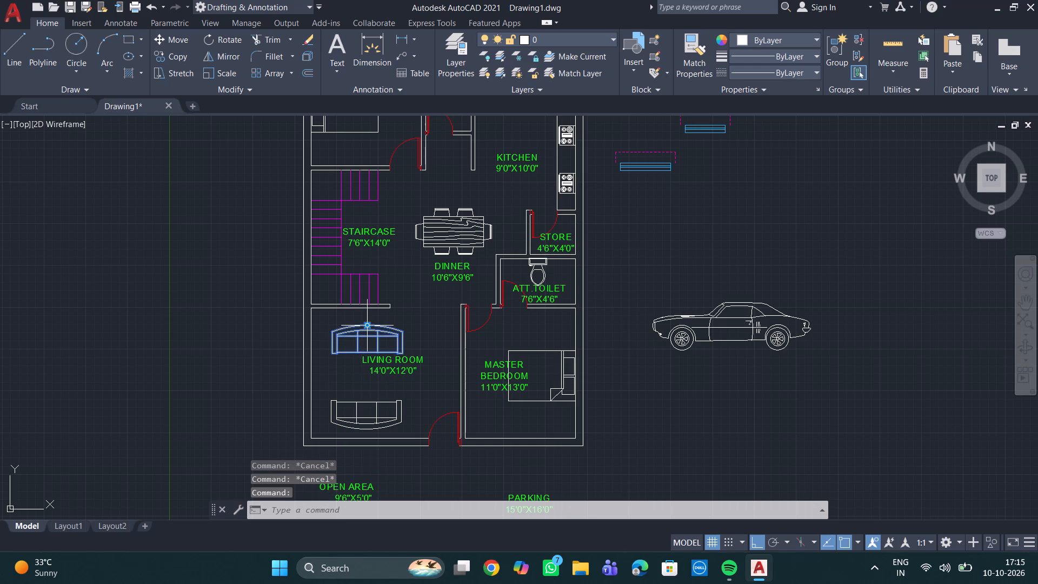
{"action": "left_click", "coordinate": [366, 325]}
{"action": "left_click", "coordinate": [366, 316]}
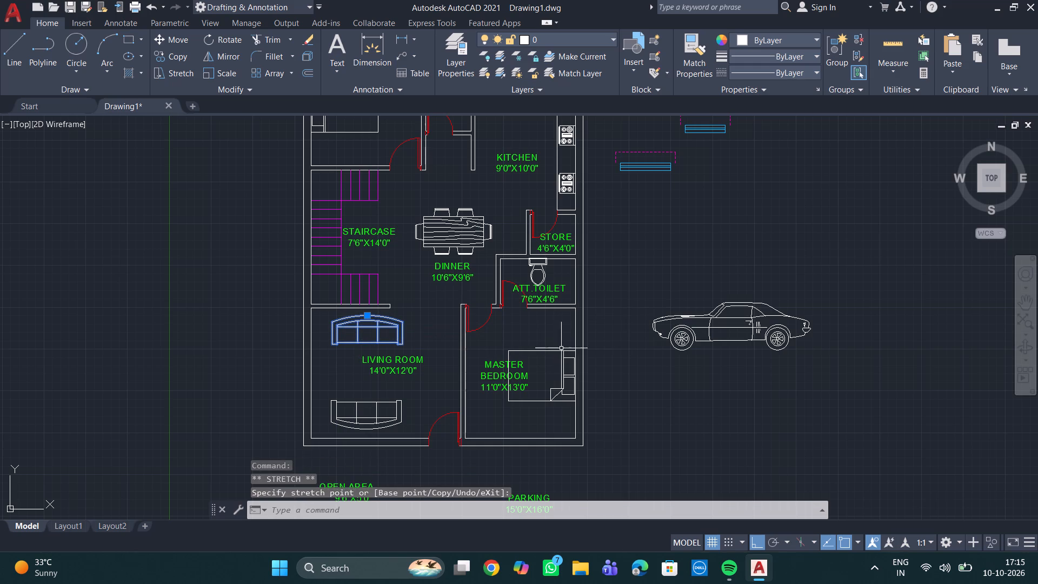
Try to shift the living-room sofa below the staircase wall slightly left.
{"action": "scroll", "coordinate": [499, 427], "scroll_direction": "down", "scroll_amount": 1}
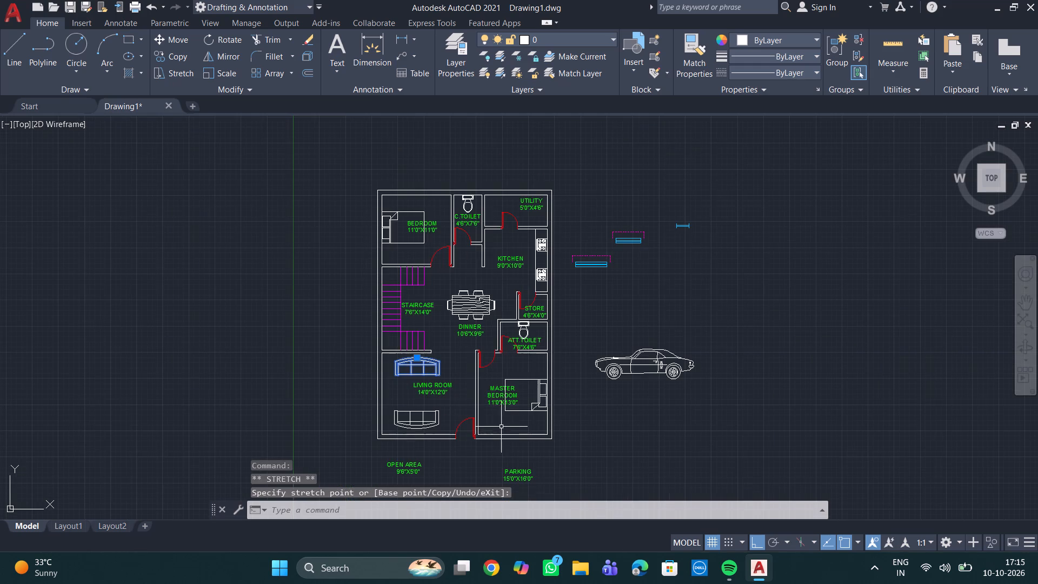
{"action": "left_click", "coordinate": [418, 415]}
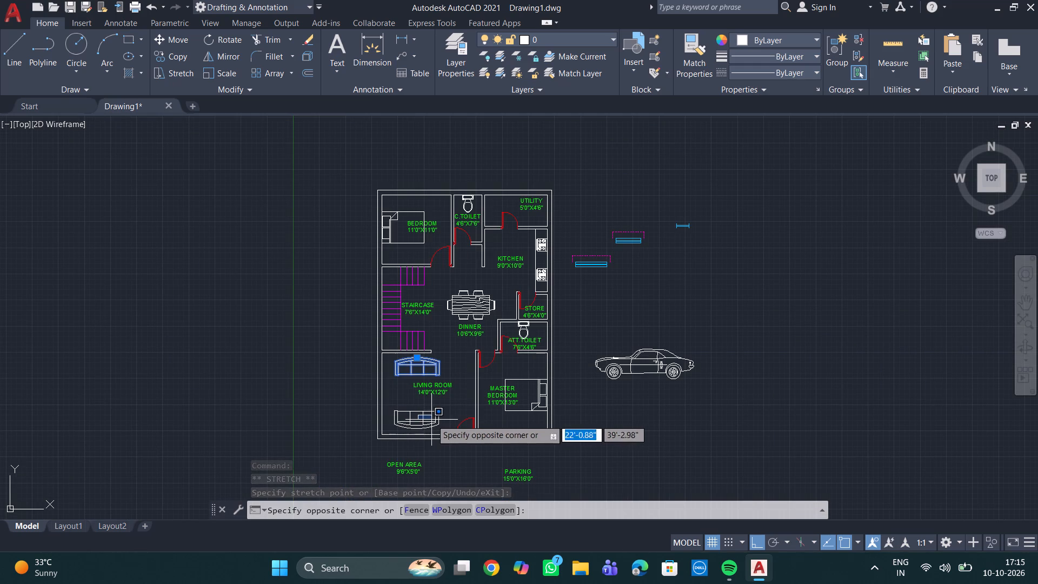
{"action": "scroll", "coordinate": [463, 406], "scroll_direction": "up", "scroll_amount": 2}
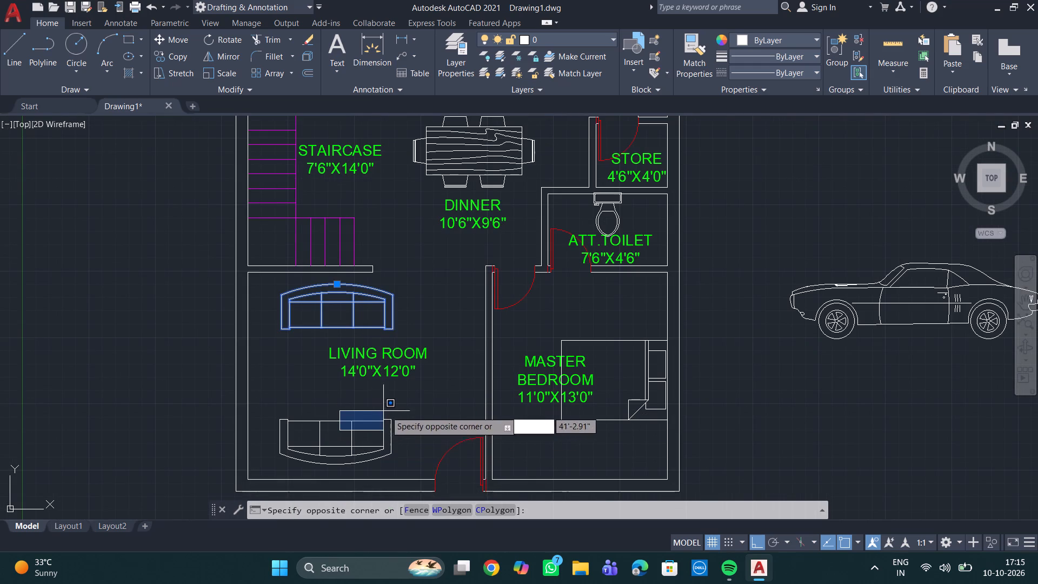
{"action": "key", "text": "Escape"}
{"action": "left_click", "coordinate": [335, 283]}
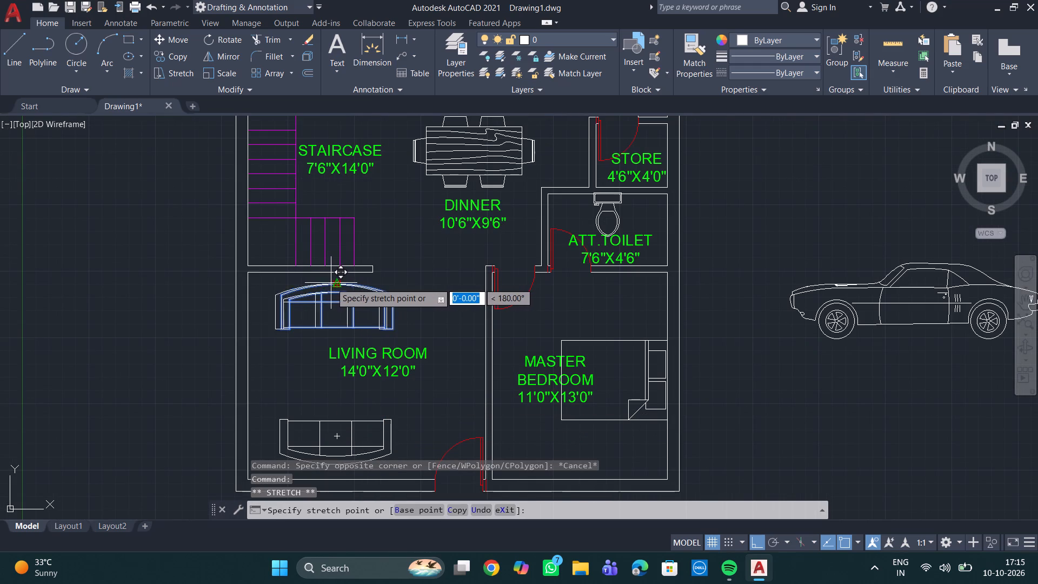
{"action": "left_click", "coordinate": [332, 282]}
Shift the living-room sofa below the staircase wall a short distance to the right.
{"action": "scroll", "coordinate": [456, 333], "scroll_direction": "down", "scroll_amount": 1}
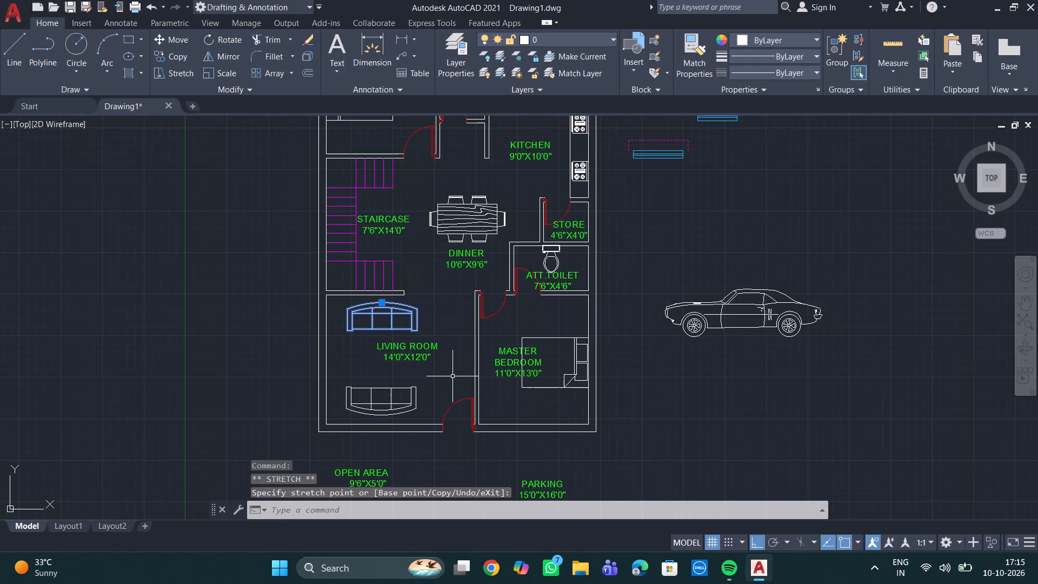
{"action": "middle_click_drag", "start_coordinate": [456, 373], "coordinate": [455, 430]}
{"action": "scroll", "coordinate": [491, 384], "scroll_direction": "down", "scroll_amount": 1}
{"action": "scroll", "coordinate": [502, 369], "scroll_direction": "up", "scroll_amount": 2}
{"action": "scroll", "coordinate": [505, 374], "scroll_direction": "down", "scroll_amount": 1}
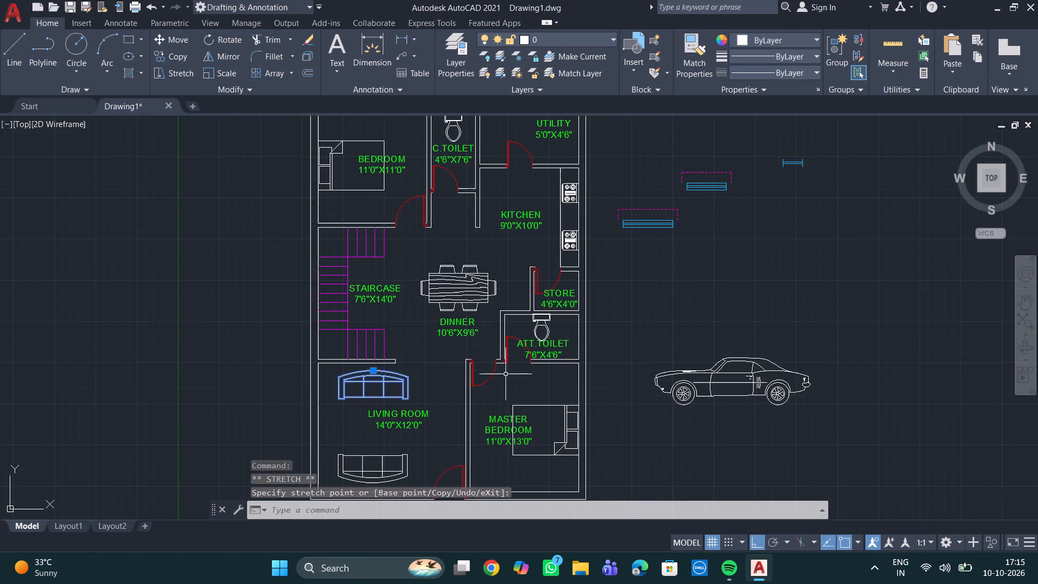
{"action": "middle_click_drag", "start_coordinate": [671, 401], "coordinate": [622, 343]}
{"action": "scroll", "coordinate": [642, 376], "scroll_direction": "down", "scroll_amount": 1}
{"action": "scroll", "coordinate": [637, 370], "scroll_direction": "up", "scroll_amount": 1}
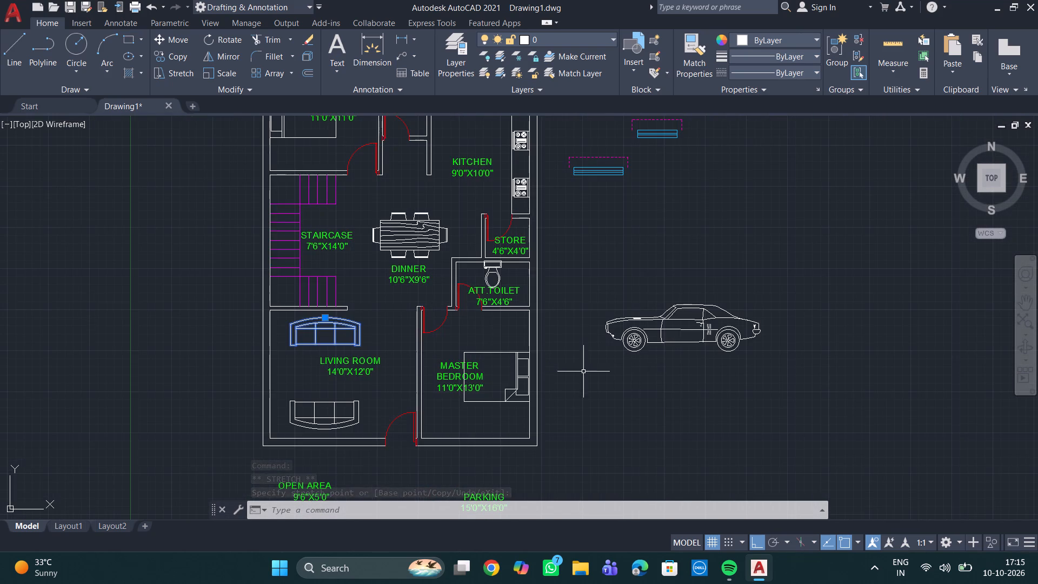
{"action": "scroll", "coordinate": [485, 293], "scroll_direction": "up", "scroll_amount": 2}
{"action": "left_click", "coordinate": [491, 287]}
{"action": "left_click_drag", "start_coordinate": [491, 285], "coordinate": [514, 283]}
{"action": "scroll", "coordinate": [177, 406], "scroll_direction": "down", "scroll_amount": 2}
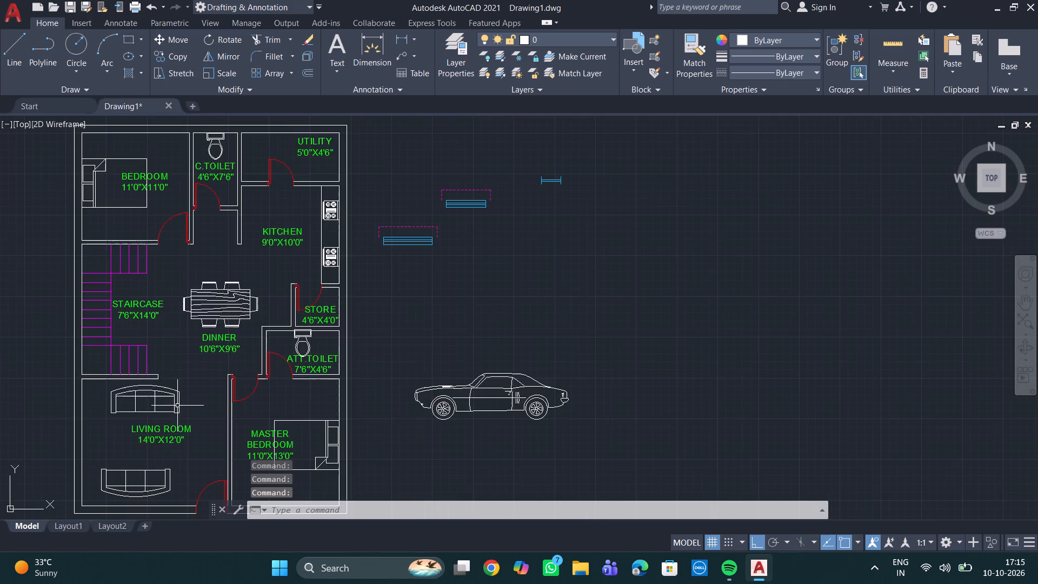
Move the sofa below the staircase wall slightly left so it nearly lines up with the sofa near the front wall.
{"action": "scroll", "coordinate": [142, 395], "scroll_direction": "up", "scroll_amount": 2}
{"action": "left_click", "coordinate": [143, 378]}
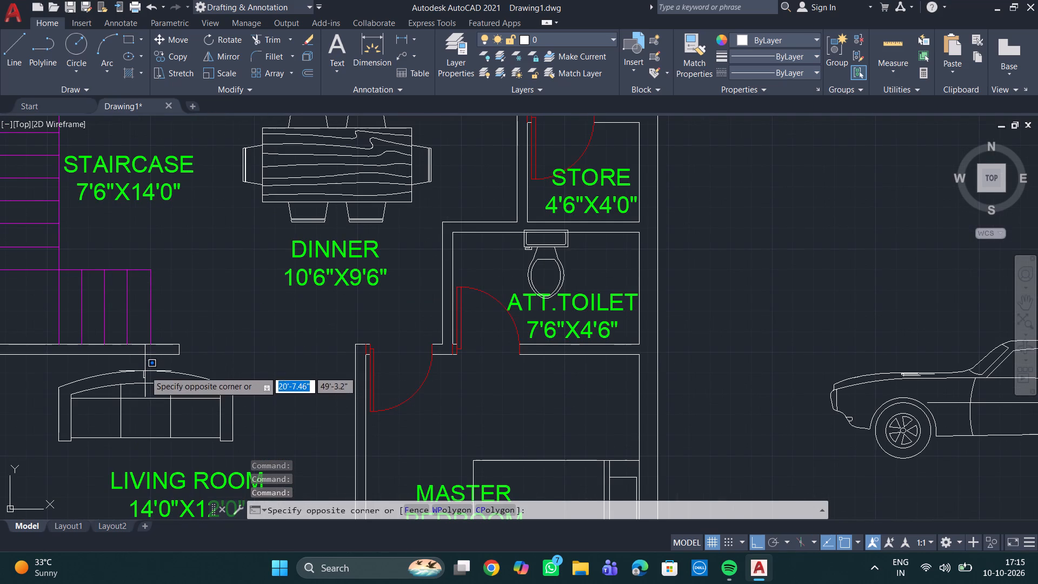
{"action": "double_click", "coordinate": [145, 371]}
{"action": "left_click", "coordinate": [146, 371]}
{"action": "left_click_drag", "start_coordinate": [148, 371], "coordinate": [132, 376]}
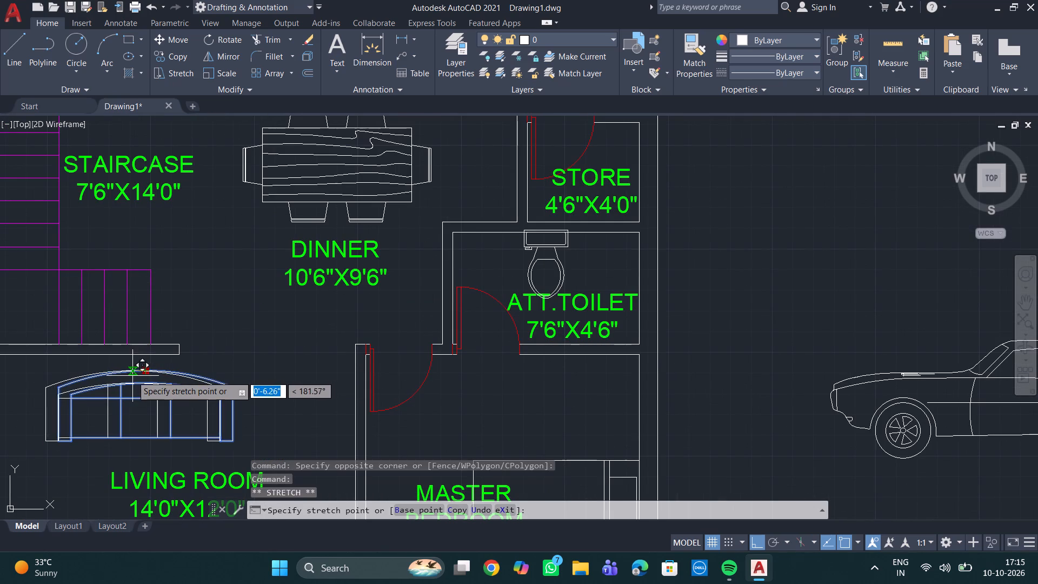
{"action": "left_click_drag", "start_coordinate": [132, 376], "coordinate": [123, 377]}
{"action": "middle_click", "coordinate": [125, 380]}
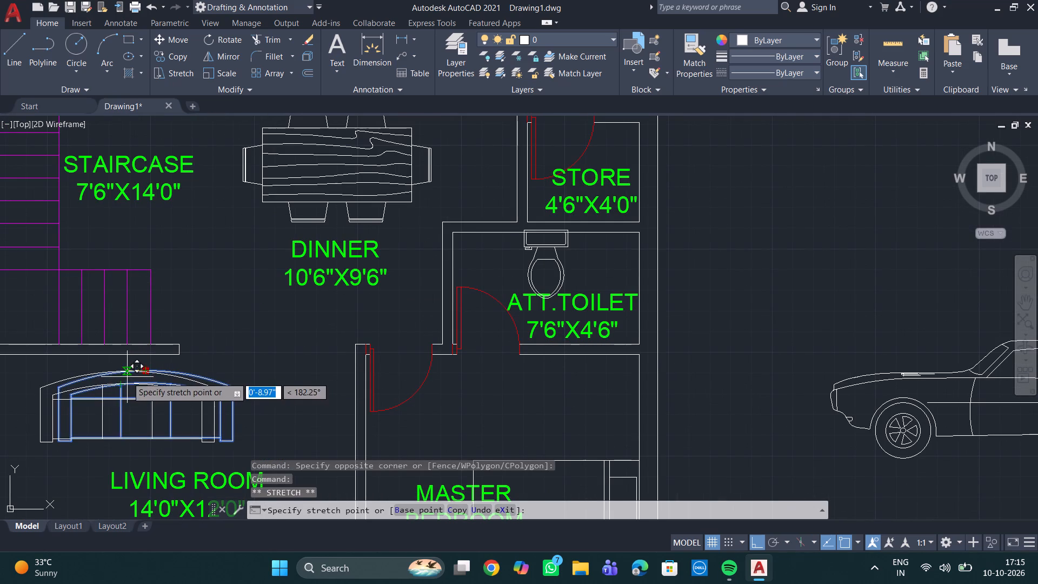
{"action": "left_click", "coordinate": [129, 375]}
{"action": "middle_click_drag", "start_coordinate": [149, 371], "coordinate": [251, 330]}
{"action": "scroll", "coordinate": [267, 339], "scroll_direction": "down", "scroll_amount": 2}
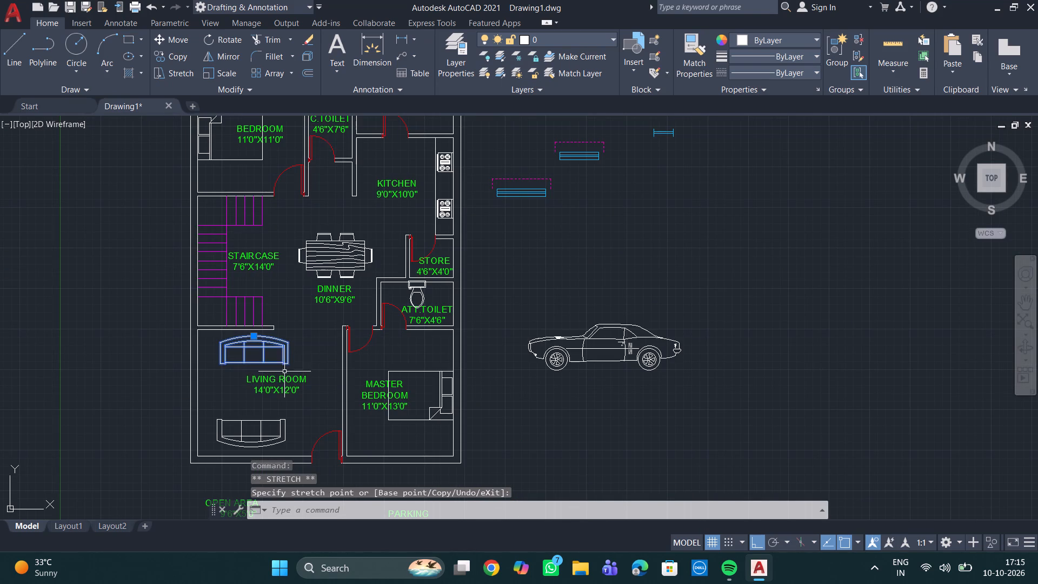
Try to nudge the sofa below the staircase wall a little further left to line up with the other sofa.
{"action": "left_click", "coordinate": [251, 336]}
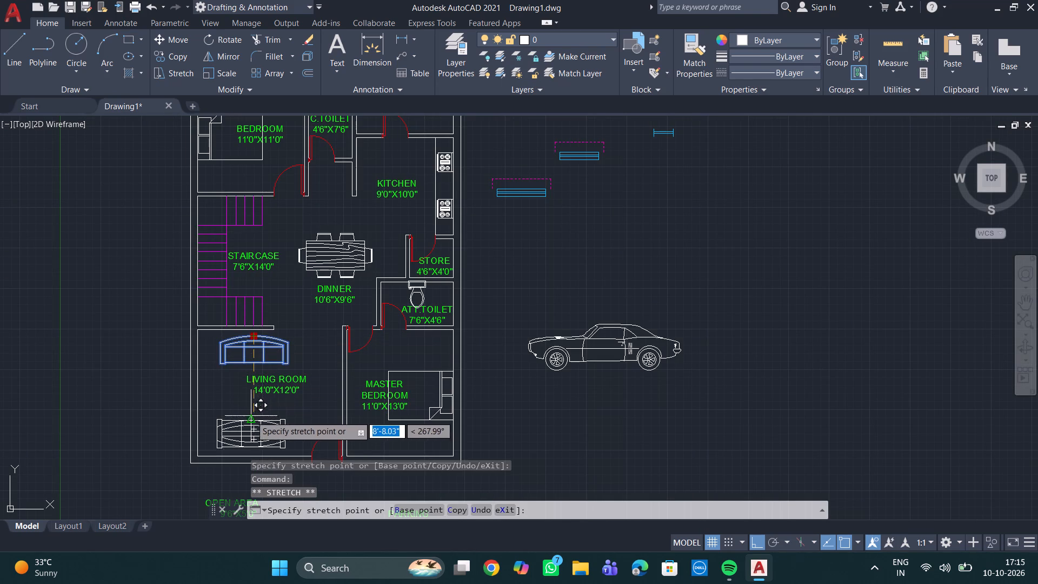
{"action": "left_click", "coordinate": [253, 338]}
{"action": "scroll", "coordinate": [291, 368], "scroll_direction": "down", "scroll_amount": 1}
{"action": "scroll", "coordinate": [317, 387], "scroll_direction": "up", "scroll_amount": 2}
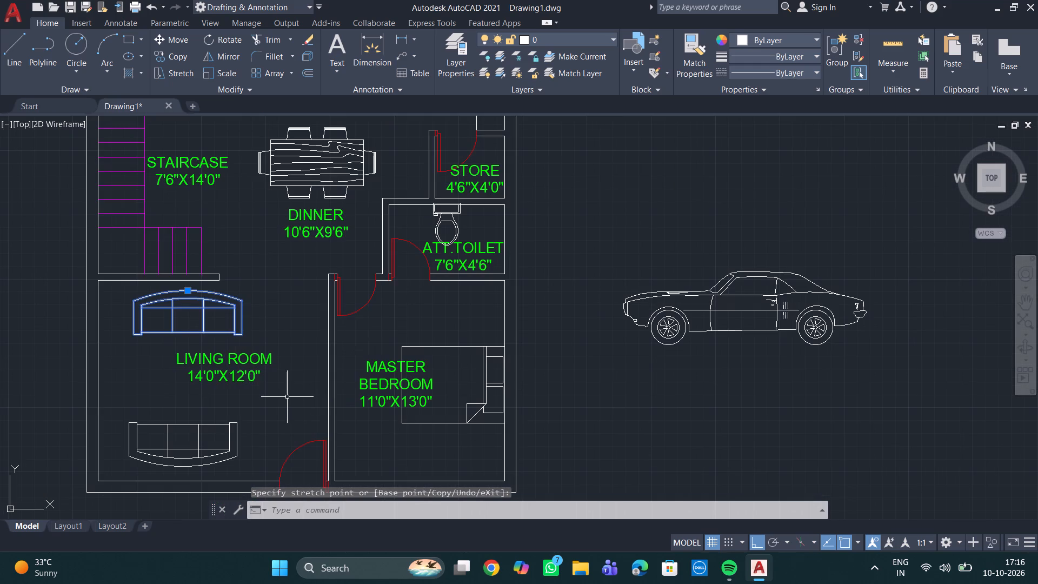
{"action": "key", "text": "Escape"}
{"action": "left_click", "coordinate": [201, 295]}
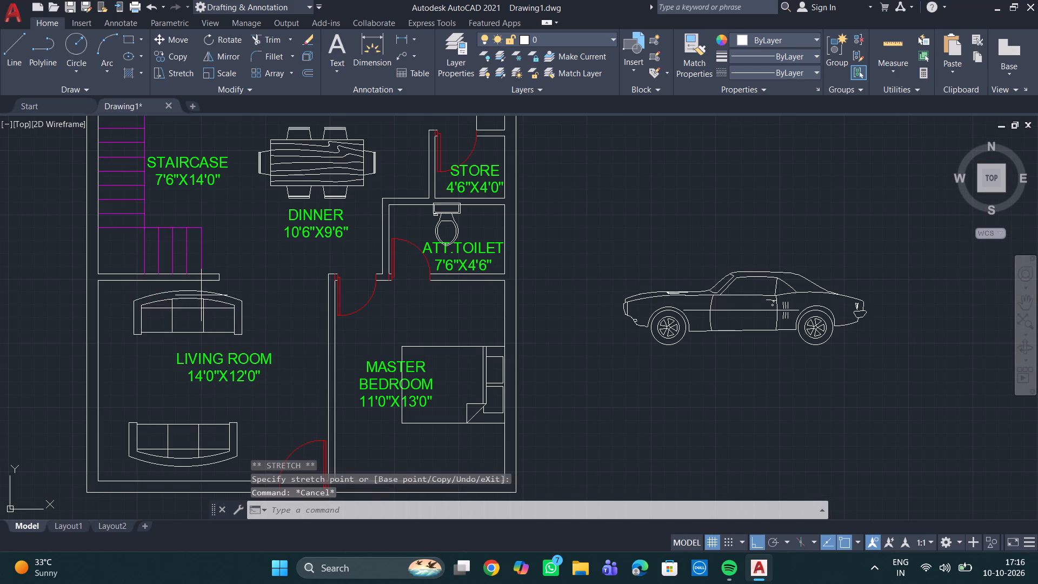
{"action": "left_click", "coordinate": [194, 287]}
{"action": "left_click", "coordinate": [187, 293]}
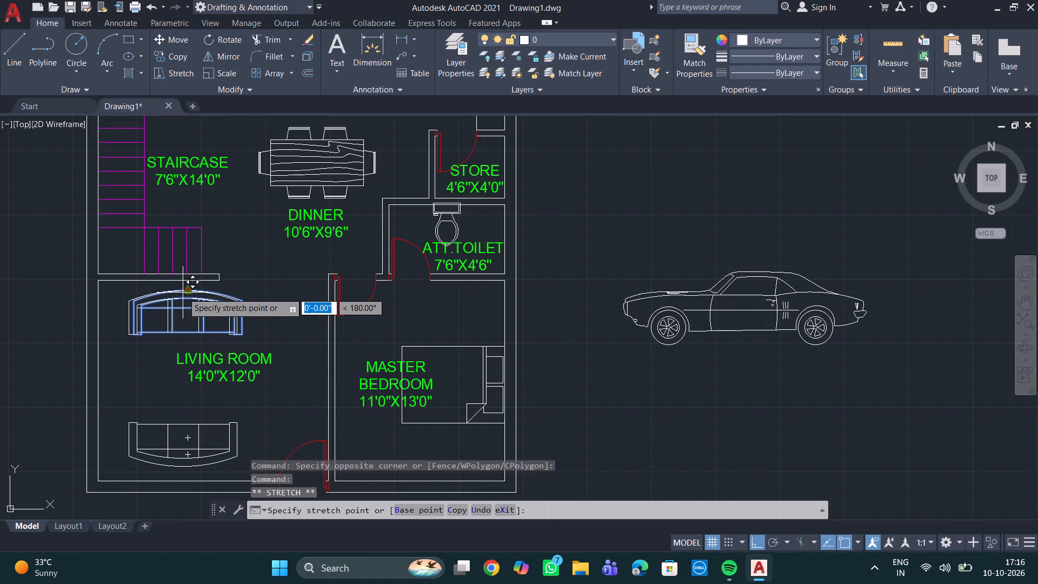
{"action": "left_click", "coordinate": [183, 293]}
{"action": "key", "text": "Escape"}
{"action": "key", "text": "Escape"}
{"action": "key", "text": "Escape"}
Explode the mid-sized window block with the dashed outline, outside the plan beyond the kitchen.
{"action": "scroll", "coordinate": [298, 355], "scroll_direction": "down", "scroll_amount": 1}
{"action": "middle_click", "coordinate": [302, 362]}
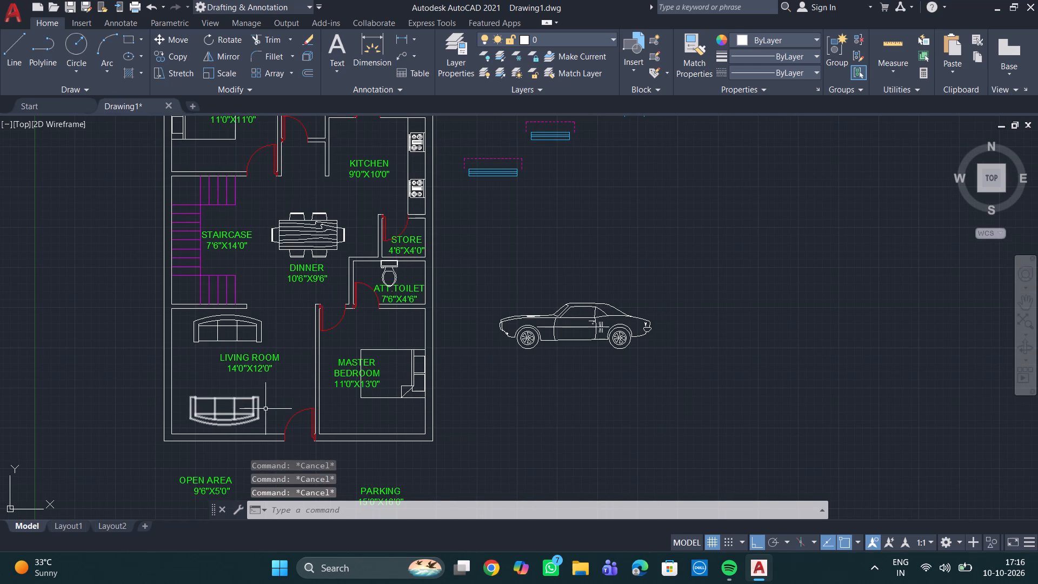
{"action": "scroll", "coordinate": [520, 420], "scroll_direction": "down", "scroll_amount": 1}
{"action": "middle_click_drag", "start_coordinate": [520, 420], "coordinate": [519, 427]}
{"action": "scroll", "coordinate": [562, 363], "scroll_direction": "up", "scroll_amount": 1}
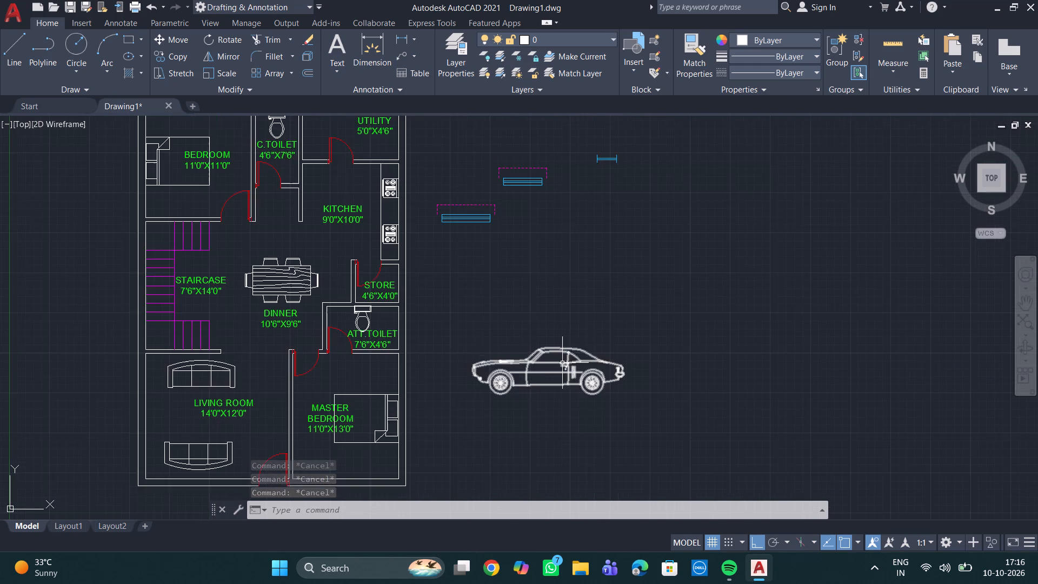
{"action": "middle_click_drag", "start_coordinate": [563, 363], "coordinate": [545, 341]}
{"action": "scroll", "coordinate": [544, 339], "scroll_direction": "down", "scroll_amount": 2}
{"action": "scroll", "coordinate": [536, 296], "scroll_direction": "up", "scroll_amount": 2}
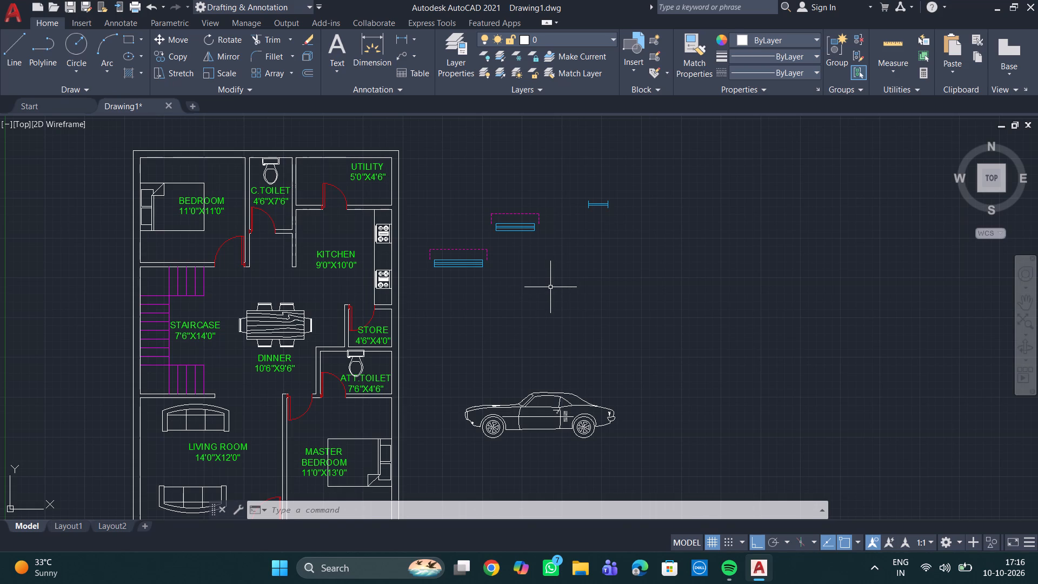
{"action": "scroll", "coordinate": [516, 223], "scroll_direction": "up", "scroll_amount": 2}
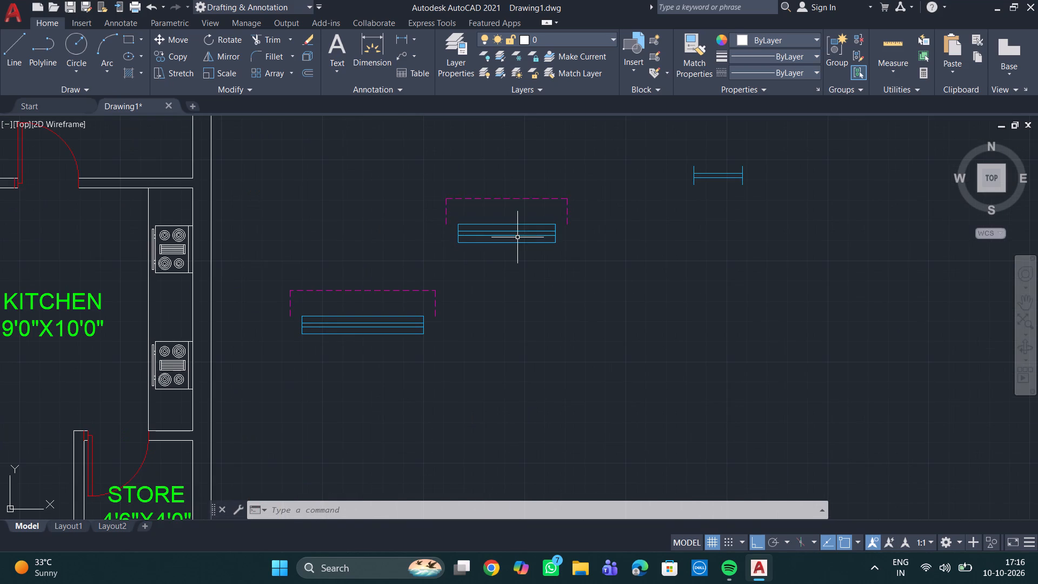
{"action": "left_click", "coordinate": [517, 237]}
{"action": "key", "text": "x"}
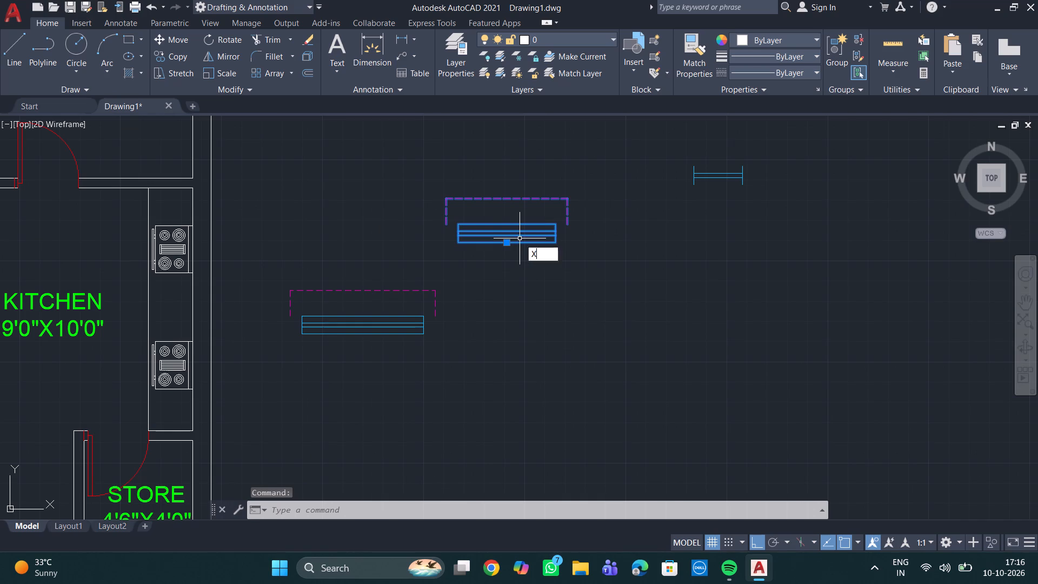
{"action": "key", "text": "Return"}
Copy the exploded window without its dashed outline, from its lower midpoint, into the rear outer wall of the utility room.
{"action": "left_click", "coordinate": [537, 252]}
{"action": "left_click", "coordinate": [513, 217]}
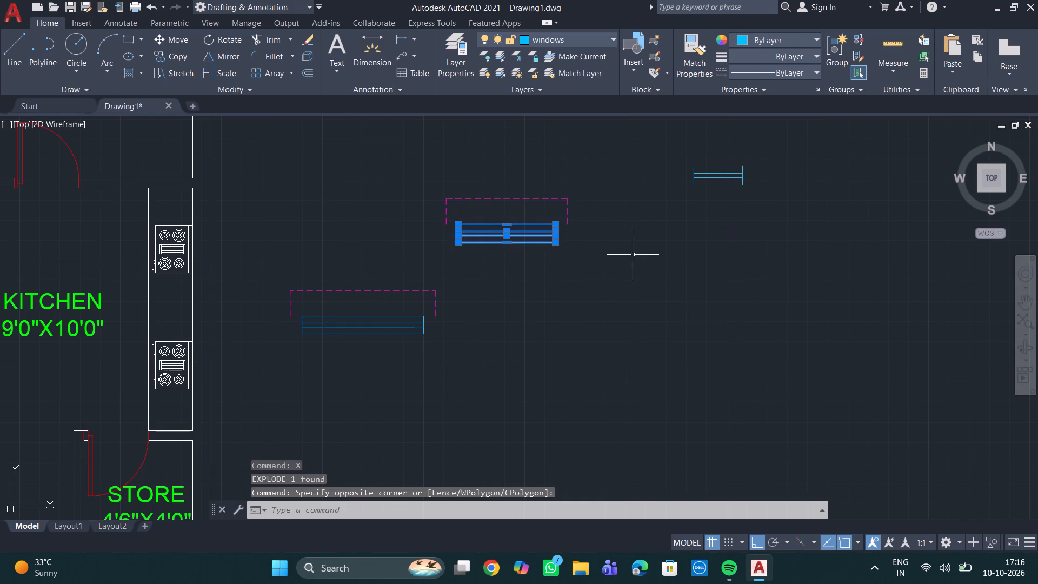
{"action": "type", "text": "CO"}
{"action": "key", "text": "Return"}
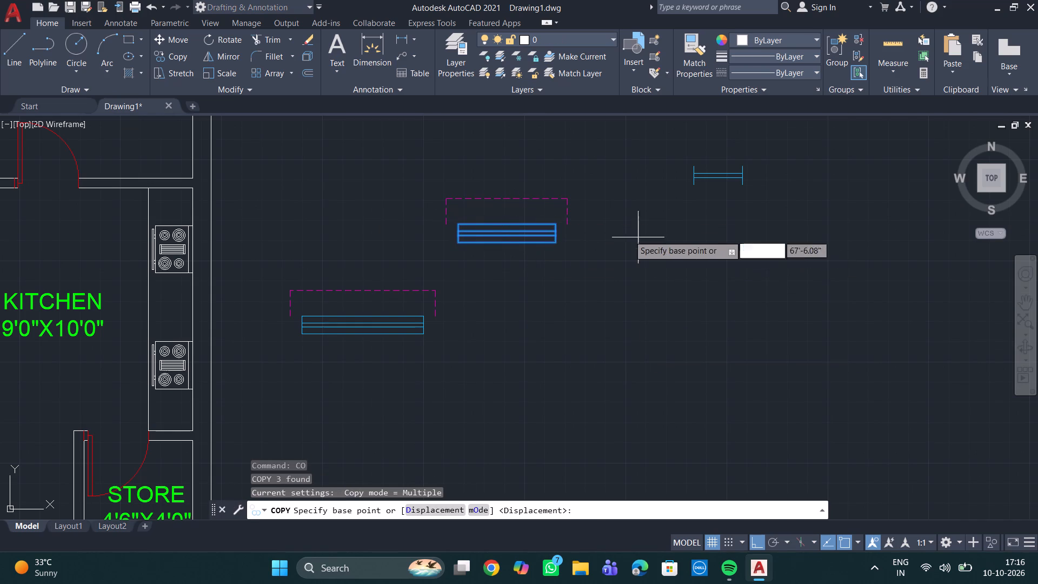
{"action": "scroll", "coordinate": [534, 214], "scroll_direction": "up", "scroll_amount": 1}
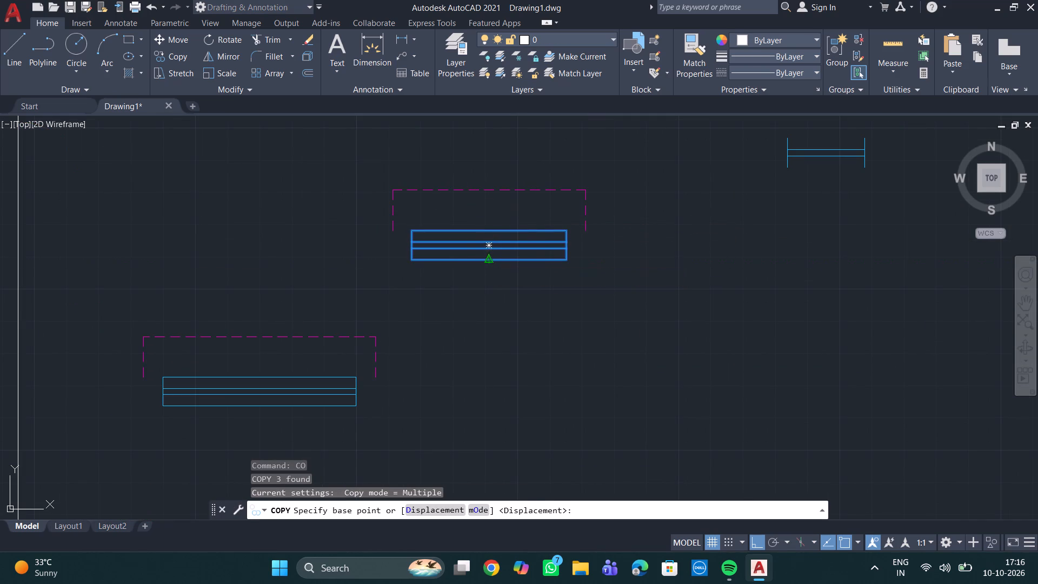
{"action": "left_click", "coordinate": [489, 260]}
{"action": "scroll", "coordinate": [474, 266], "scroll_direction": "down", "scroll_amount": 4}
{"action": "middle_click_drag", "start_coordinate": [474, 262], "coordinate": [531, 310]}
{"action": "scroll", "coordinate": [482, 268], "scroll_direction": "up", "scroll_amount": 3}
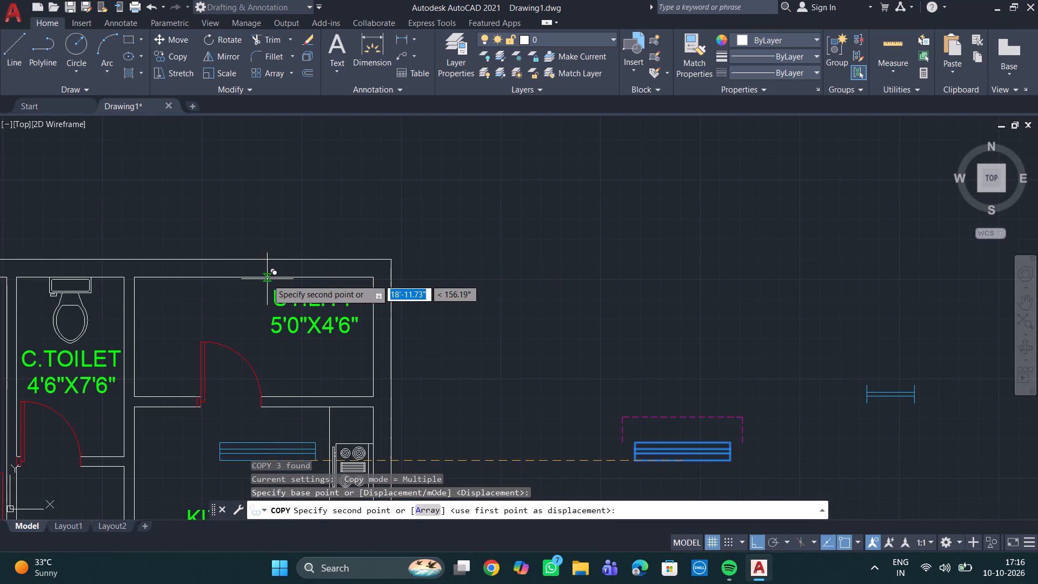
{"action": "left_click", "coordinate": [255, 275]}
Place another copy of the window in the bedroom's rear outer wall, at the midpoint of its inner line.
{"action": "scroll", "coordinate": [257, 271], "scroll_direction": "down", "scroll_amount": 2}
{"action": "middle_click_drag", "start_coordinate": [267, 277], "coordinate": [437, 304]}
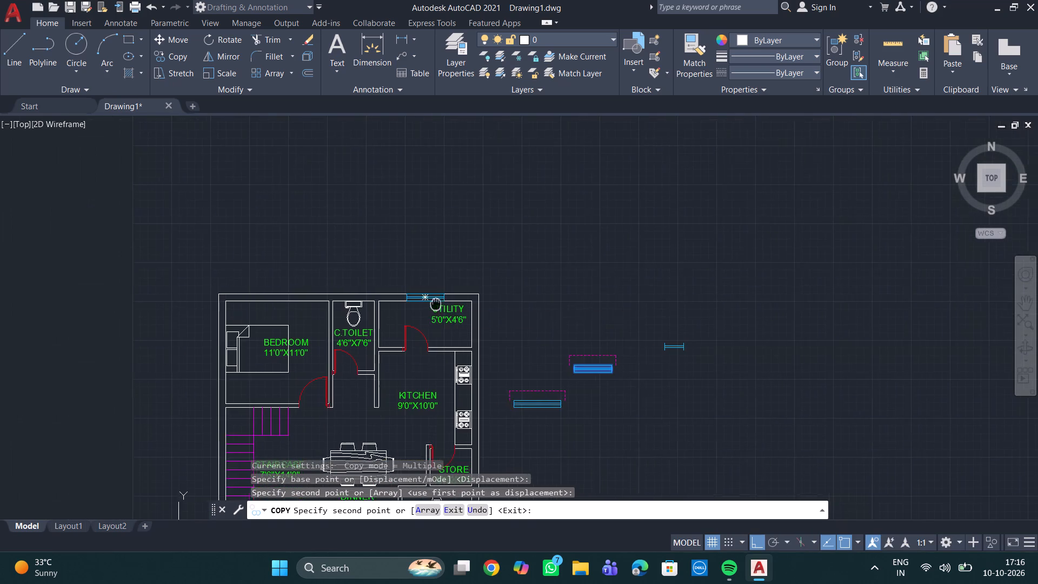
{"action": "middle_click_drag", "start_coordinate": [437, 304], "coordinate": [439, 304]}
{"action": "scroll", "coordinate": [252, 300], "scroll_direction": "up", "scroll_amount": 2}
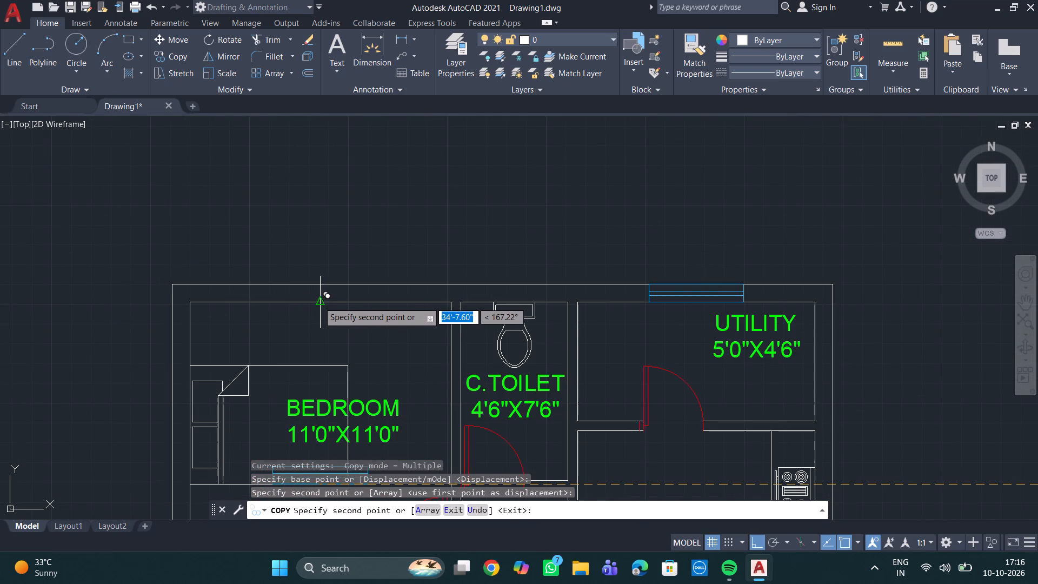
{"action": "left_click", "coordinate": [324, 301]}
Place a copy of the window in the living room's front outer wall, behind the lower sofa.
{"action": "scroll", "coordinate": [357, 325], "scroll_direction": "down", "scroll_amount": 2}
{"action": "middle_click_drag", "start_coordinate": [355, 309], "coordinate": [354, 216]}
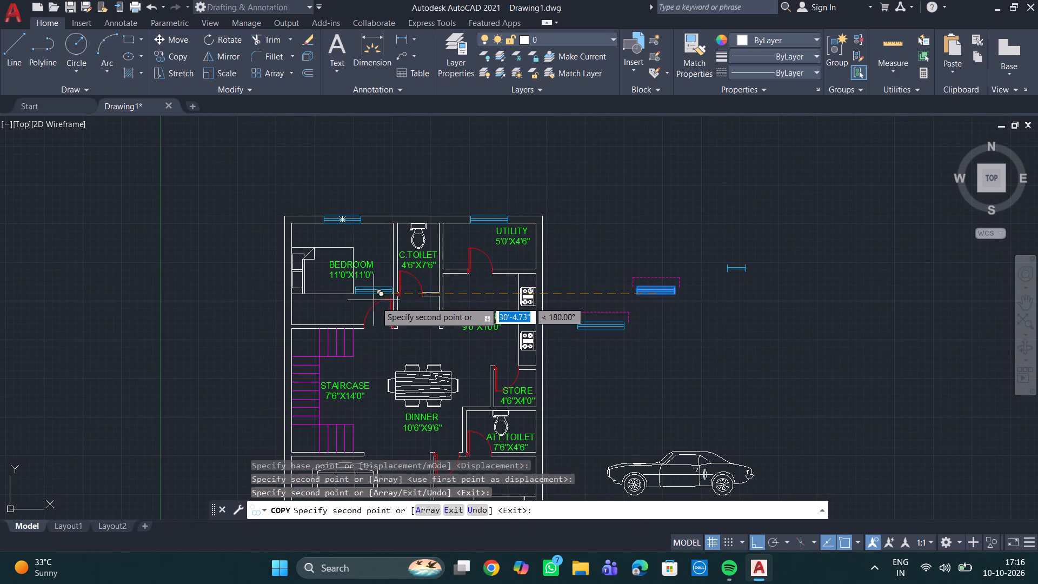
{"action": "middle_click_drag", "start_coordinate": [382, 308], "coordinate": [357, 203]}
{"action": "middle_click_drag", "start_coordinate": [344, 341], "coordinate": [338, 201]}
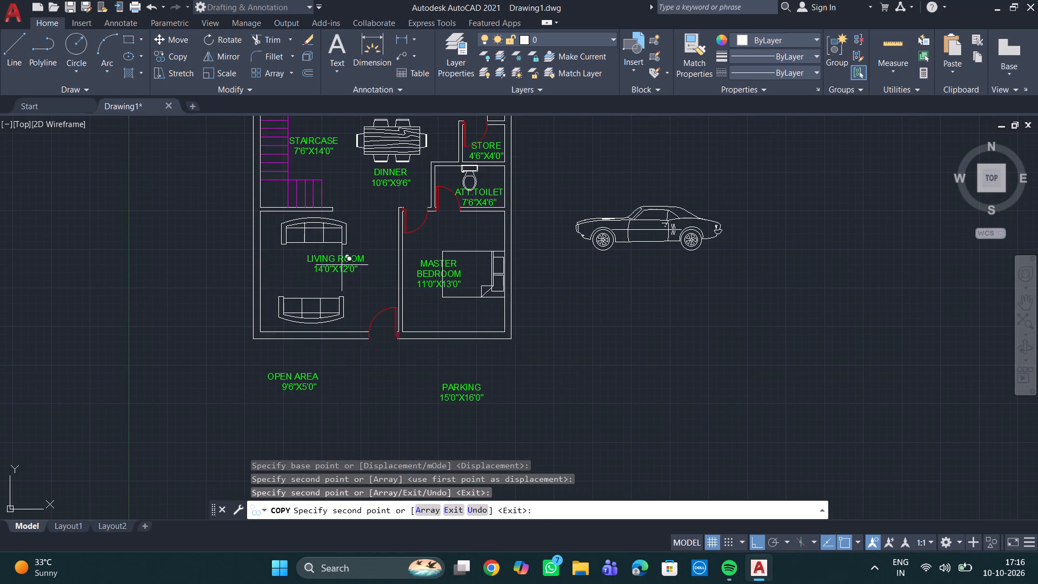
{"action": "scroll", "coordinate": [314, 323], "scroll_direction": "up", "scroll_amount": 2}
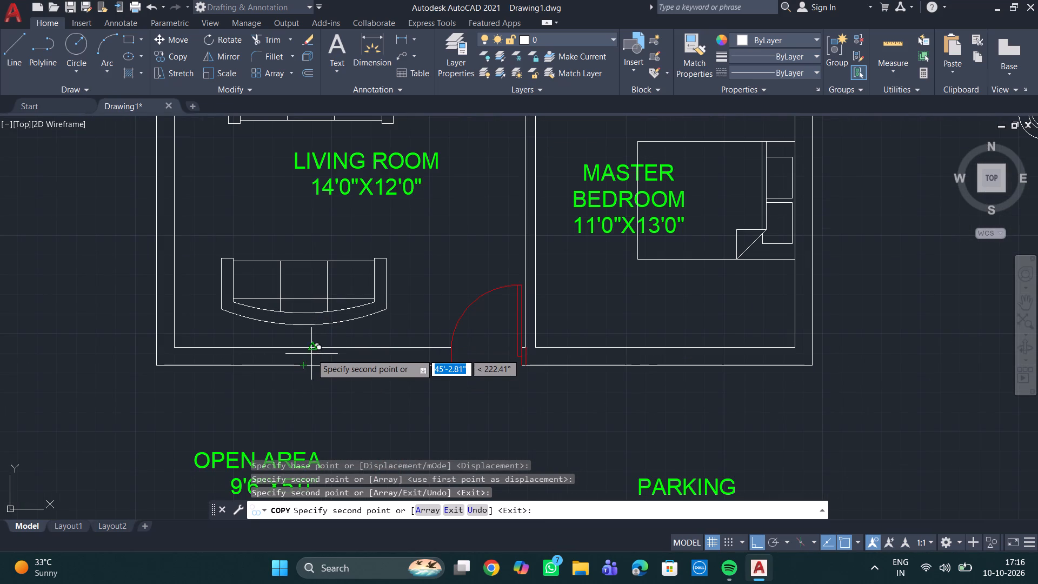
{"action": "left_click", "coordinate": [306, 366]}
Place a copy of the window at the middle of the master bedroom's front outer wall and finish copying.
{"action": "scroll", "coordinate": [448, 363], "scroll_direction": "down", "scroll_amount": 1}
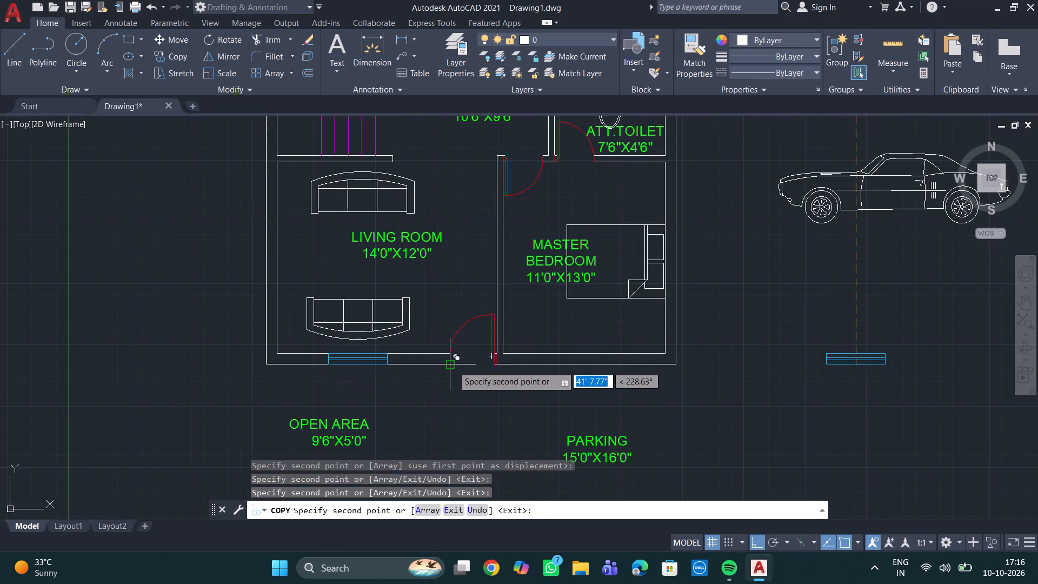
{"action": "scroll", "coordinate": [543, 381], "scroll_direction": "up", "scroll_amount": 1}
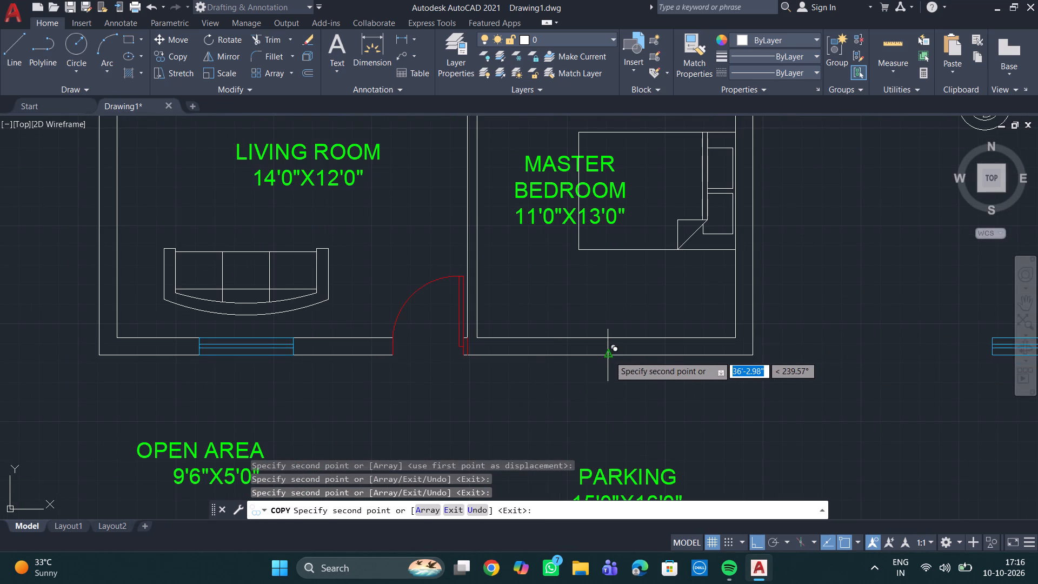
{"action": "left_click", "coordinate": [610, 356]}
{"action": "scroll", "coordinate": [707, 367], "scroll_direction": "down", "scroll_amount": 3}
{"action": "middle_click_drag", "start_coordinate": [777, 351], "coordinate": [702, 373]}
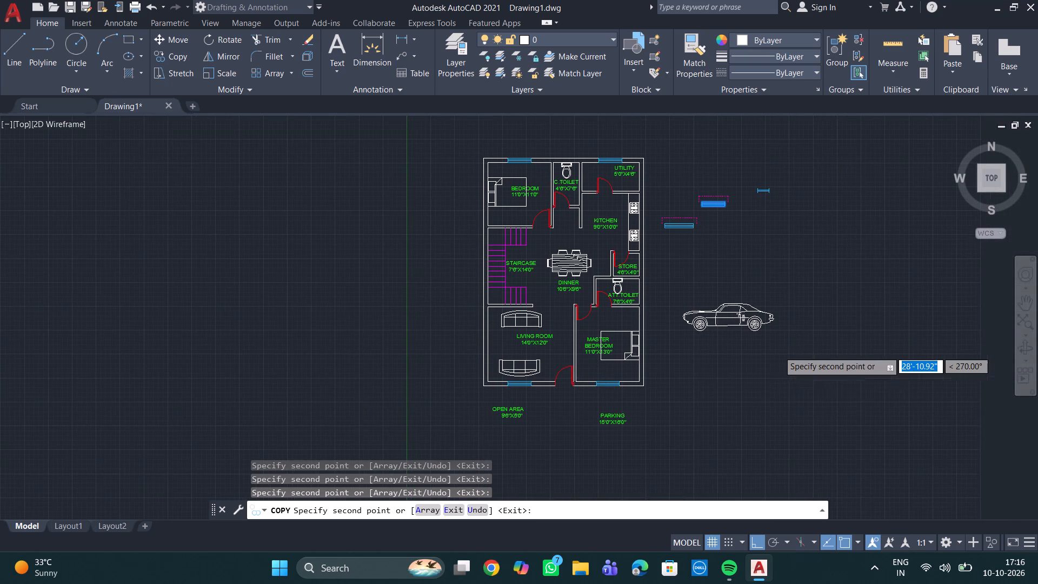
{"action": "middle_click_drag", "start_coordinate": [738, 238], "coordinate": [480, 336]}
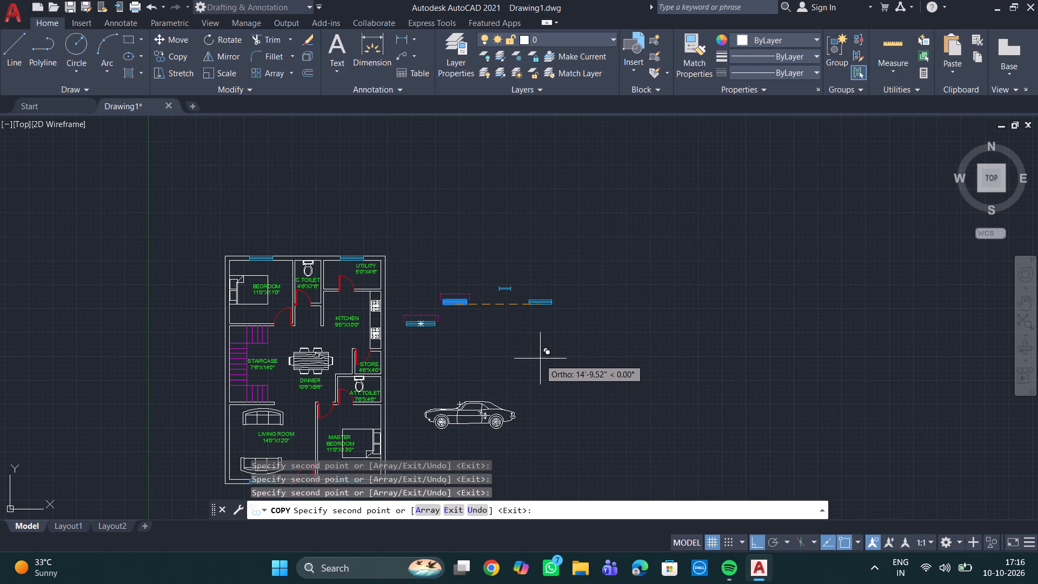
{"action": "key", "text": "Escape"}
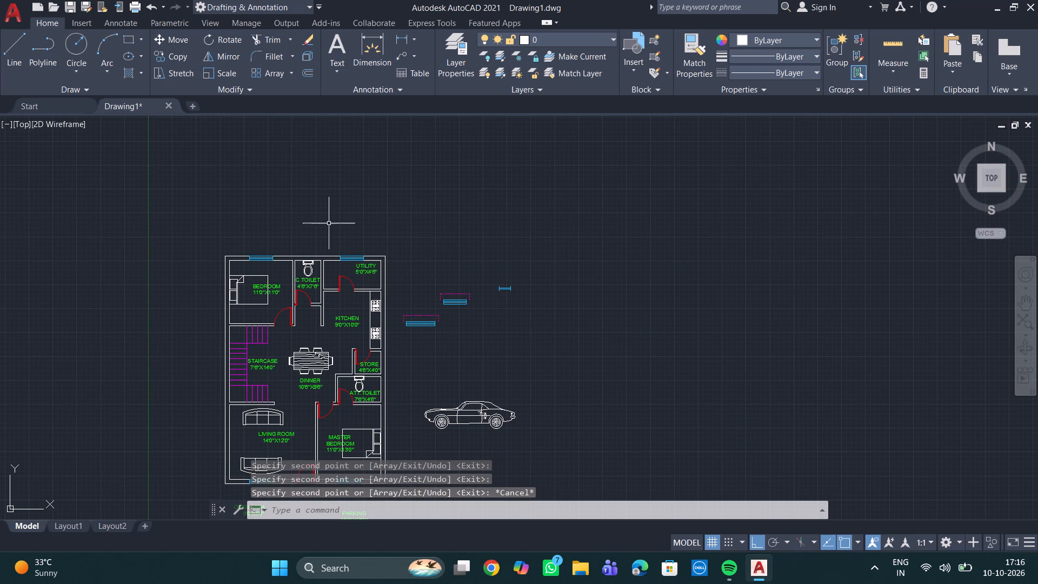
Explode the window block nearest the kitchen, beside the plan, so its parts can be selected separately.
{"action": "scroll", "coordinate": [380, 315], "scroll_direction": "up", "scroll_amount": 2}
{"action": "left_click", "coordinate": [492, 342]}
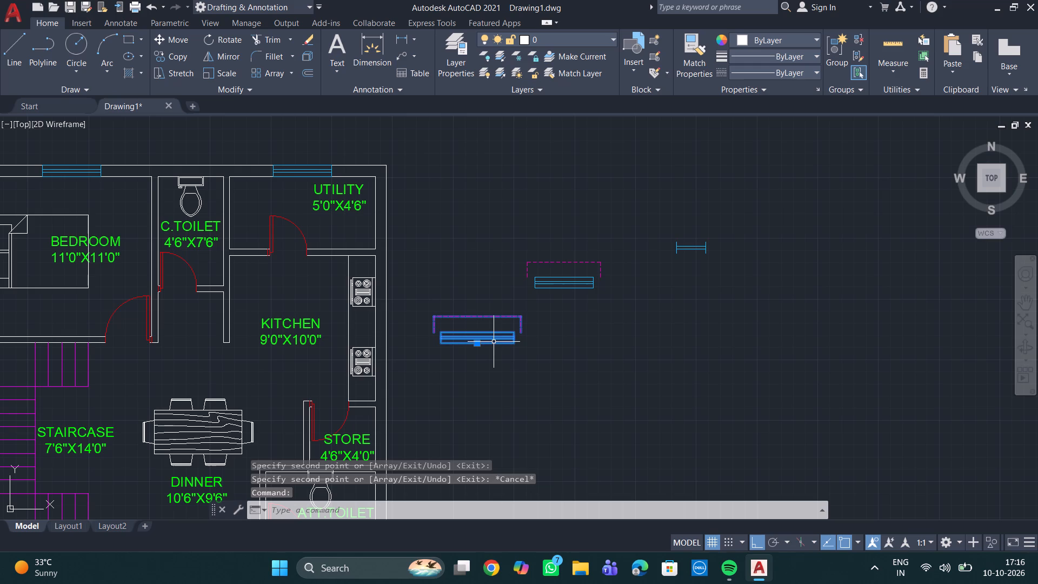
{"action": "key", "text": "x"}
{"action": "key", "text": "Return"}
Copy the exploded window without its dashed outline, from its lower midpoint, to the free space straight below it.
{"action": "left_click", "coordinate": [518, 368]}
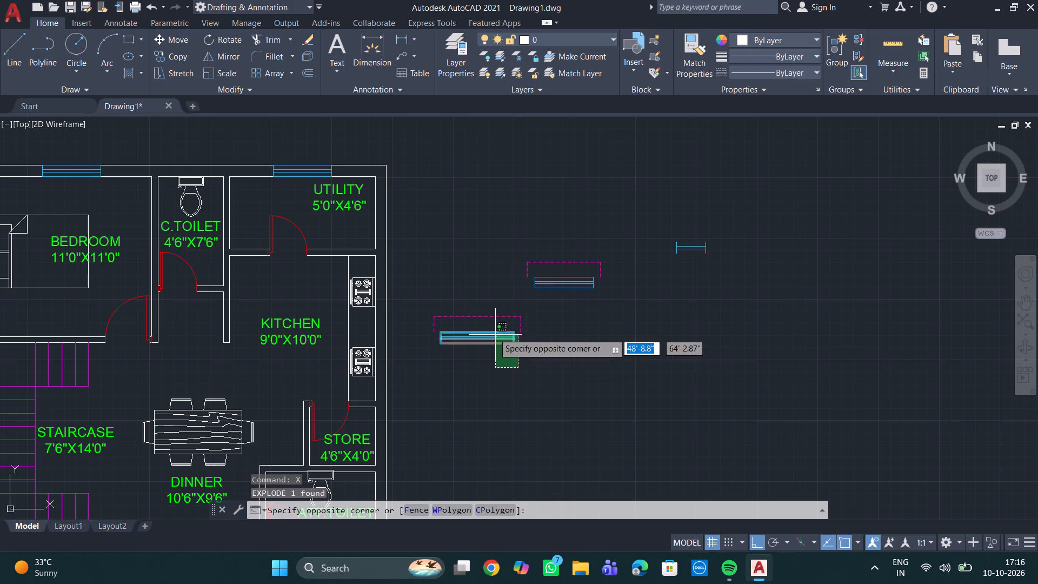
{"action": "left_click", "coordinate": [487, 329]}
{"action": "type", "text": "CO"}
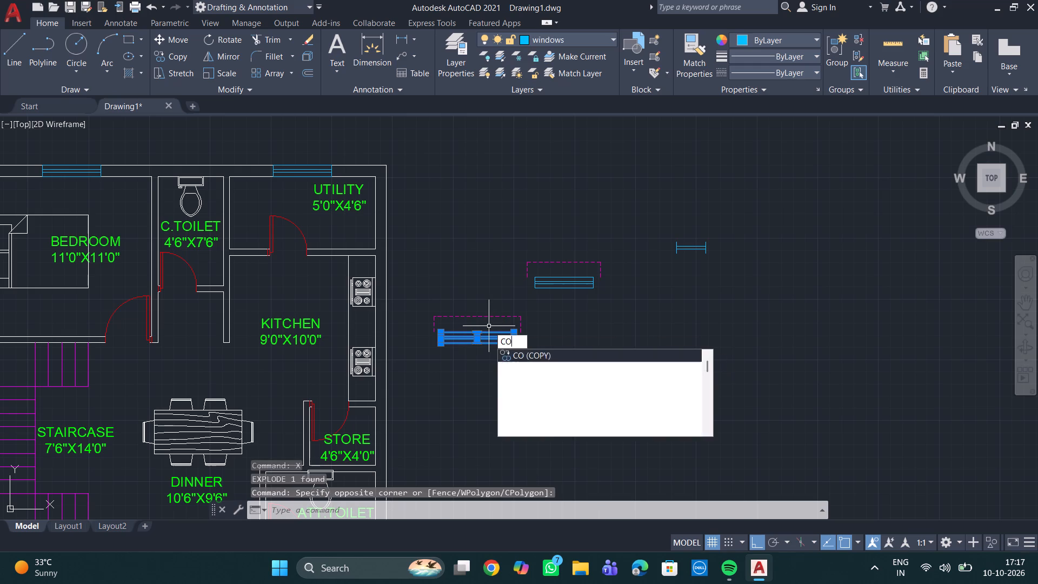
{"action": "key", "text": "Return"}
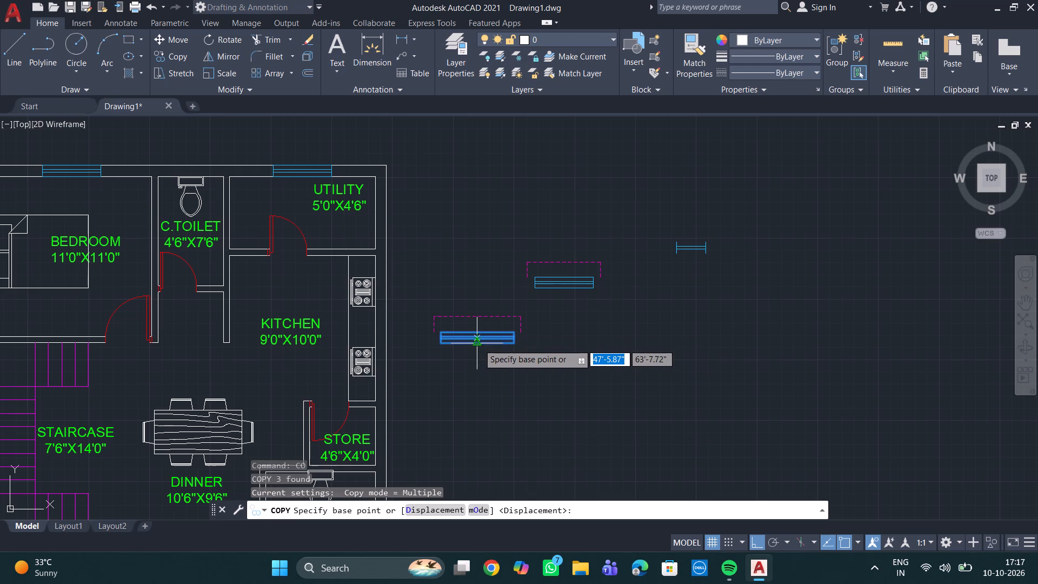
{"action": "left_click", "coordinate": [478, 344]}
{"action": "left_click", "coordinate": [477, 421]}
{"action": "key", "text": "Escape"}
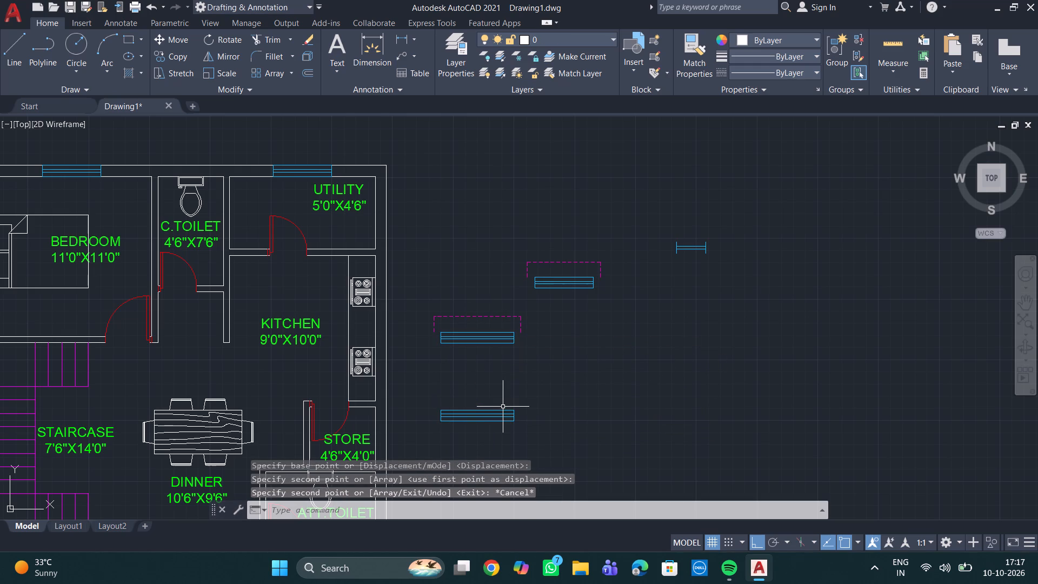
Rotate the new window copy 270 degrees about its lower right corner so it stands vertically.
{"action": "left_click_drag", "start_coordinate": [536, 438], "coordinate": [514, 424]}
{"action": "left_click", "coordinate": [400, 375]}
{"action": "type", "text": "RO"}
{"action": "key", "text": "Return"}
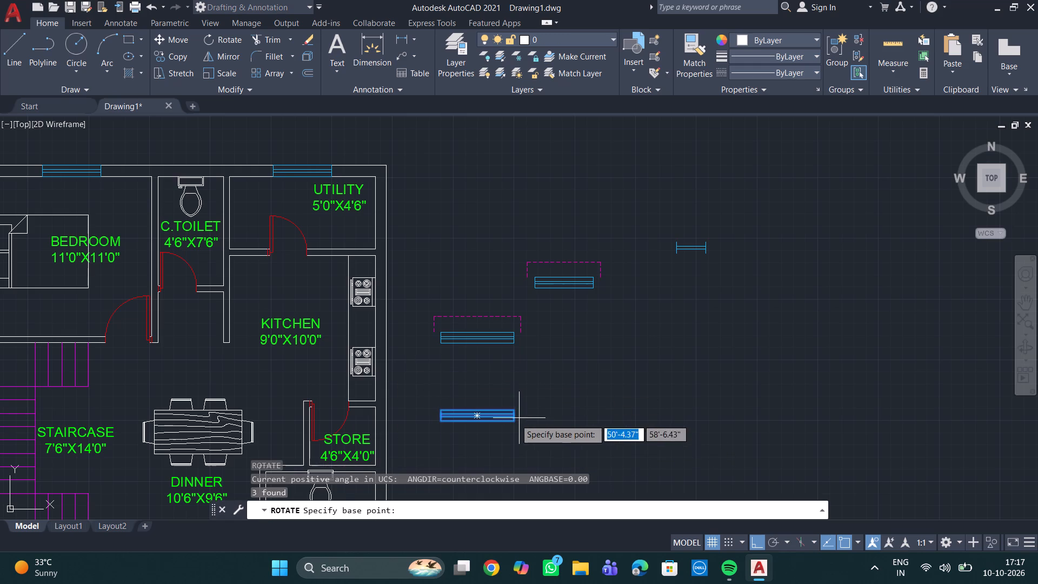
{"action": "left_click", "coordinate": [513, 422]}
{"action": "left_click", "coordinate": [509, 468]}
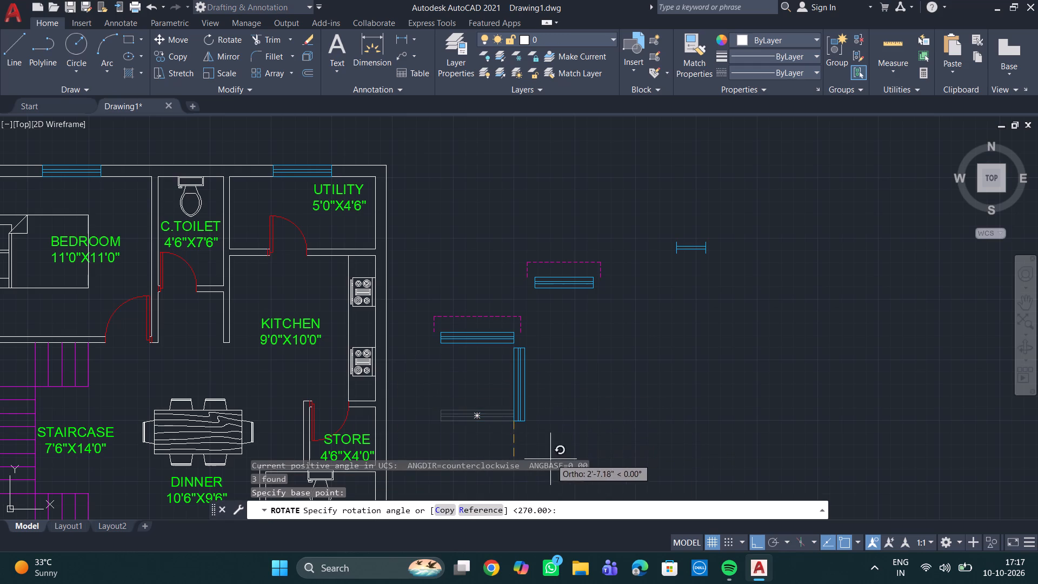
{"action": "left_click", "coordinate": [530, 476]}
Copy the vertical window, from the middle of its left edge, into the living room's left outer wall between the sofas.
{"action": "left_click_drag", "start_coordinate": [557, 397], "coordinate": [548, 396]}
{"action": "left_click", "coordinate": [483, 382]}
{"action": "type", "text": "CO"}
{"action": "key", "text": "Return"}
{"action": "scroll", "coordinate": [503, 397], "scroll_direction": "up", "scroll_amount": 2}
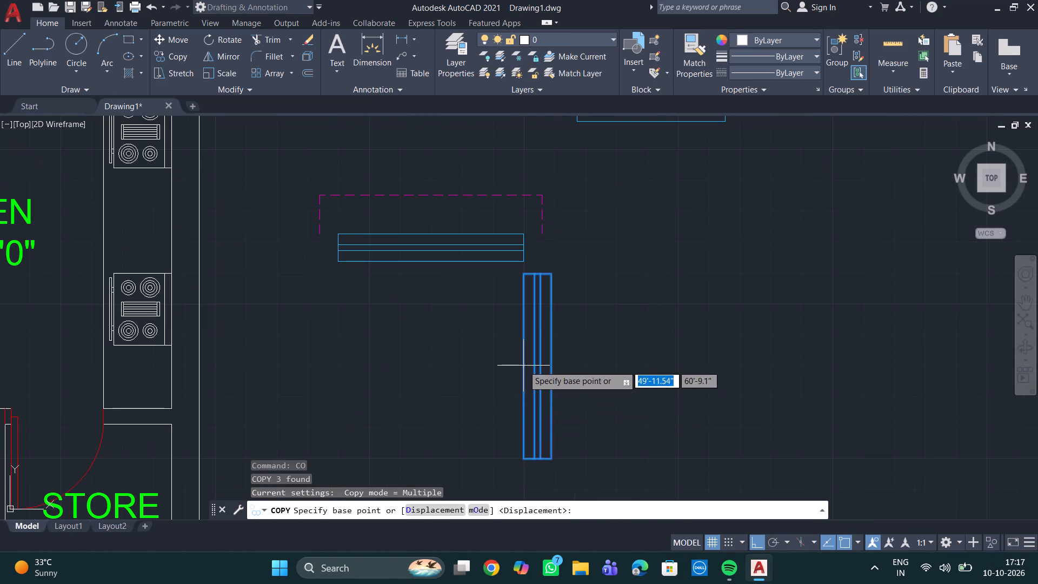
{"action": "left_click", "coordinate": [525, 367]}
{"action": "scroll", "coordinate": [411, 388], "scroll_direction": "down", "scroll_amount": 4}
{"action": "middle_click_drag", "start_coordinate": [509, 350], "coordinate": [555, 325]}
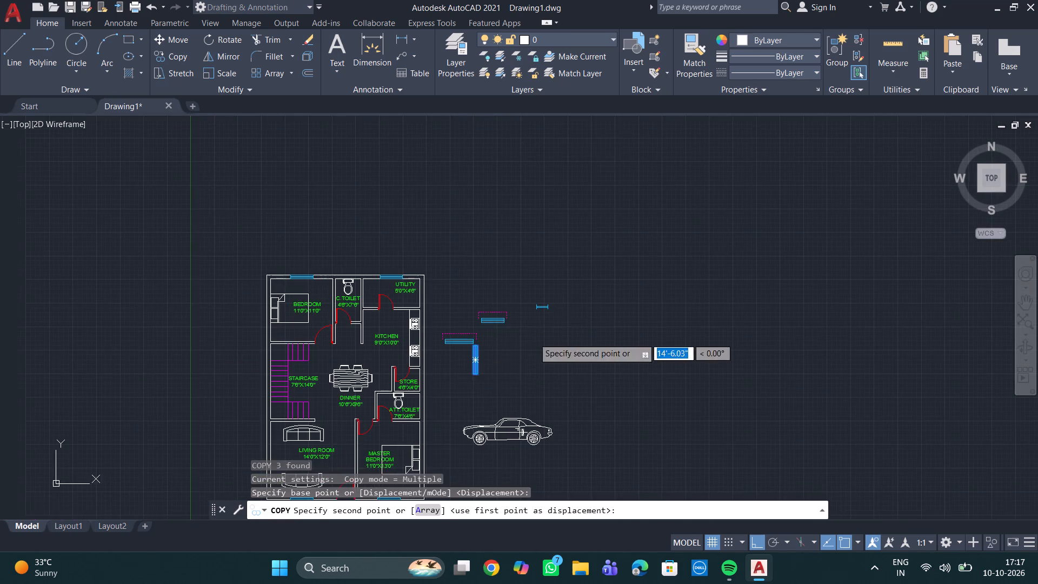
{"action": "middle_click_drag", "start_coordinate": [321, 447], "coordinate": [360, 342]}
{"action": "scroll", "coordinate": [284, 363], "scroll_direction": "up", "scroll_amount": 1}
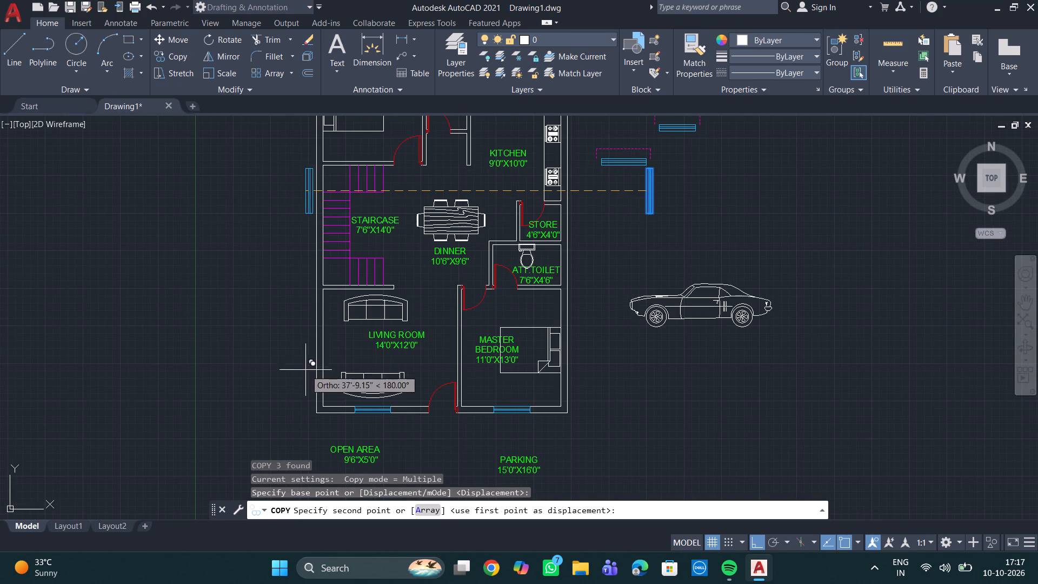
{"action": "scroll", "coordinate": [326, 376], "scroll_direction": "up", "scroll_amount": 1}
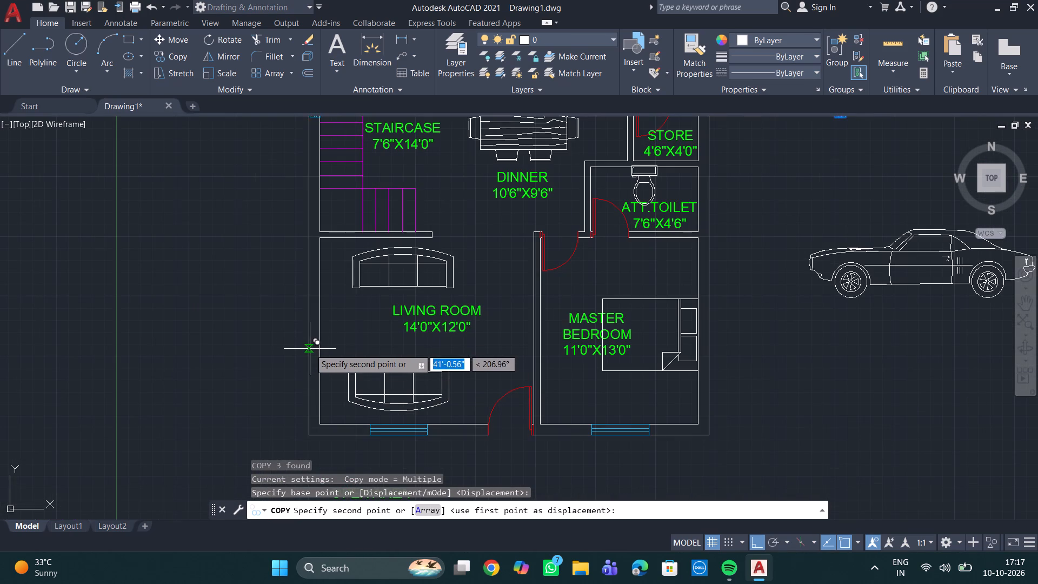
{"action": "left_click", "coordinate": [309, 345]}
{"action": "scroll", "coordinate": [523, 342], "scroll_direction": "down", "scroll_amount": 1}
{"action": "middle_click_drag", "start_coordinate": [524, 342], "coordinate": [471, 344]}
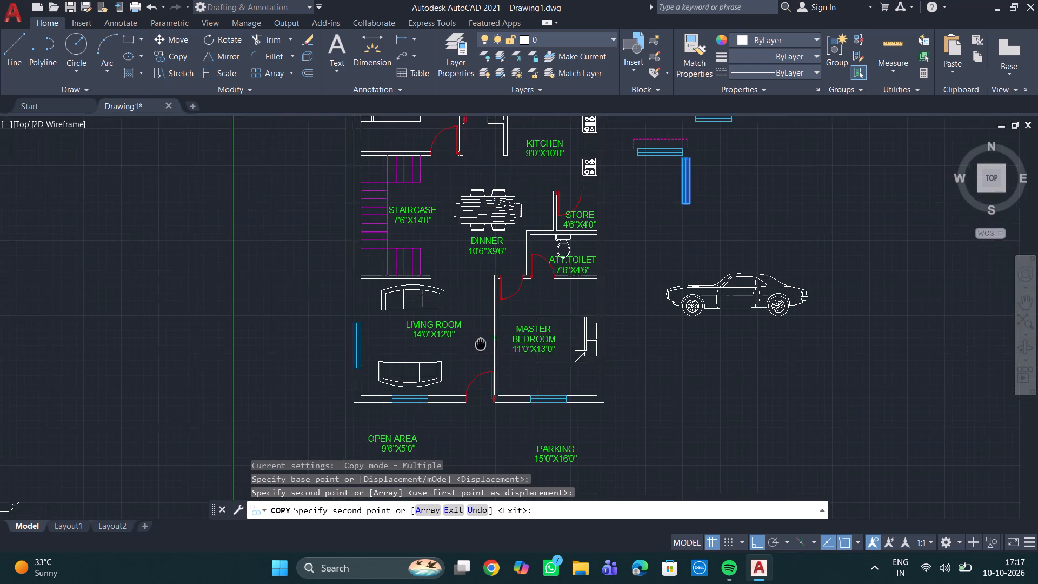
{"action": "middle_click_drag", "start_coordinate": [471, 344], "coordinate": [416, 363]}
{"action": "key", "text": "Escape"}
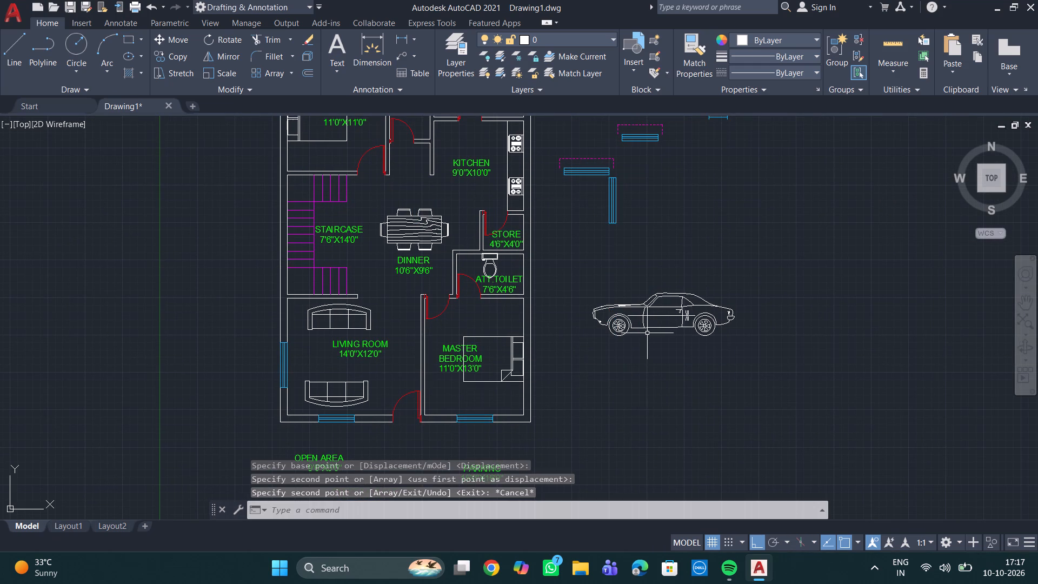
Rotate the shorter exploded window beside the plan, without its dashed outline, 270 degrees about its lower right corner.
{"action": "middle_click_drag", "start_coordinate": [719, 193], "coordinate": [652, 273]}
{"action": "scroll", "coordinate": [577, 224], "scroll_direction": "up", "scroll_amount": 2}
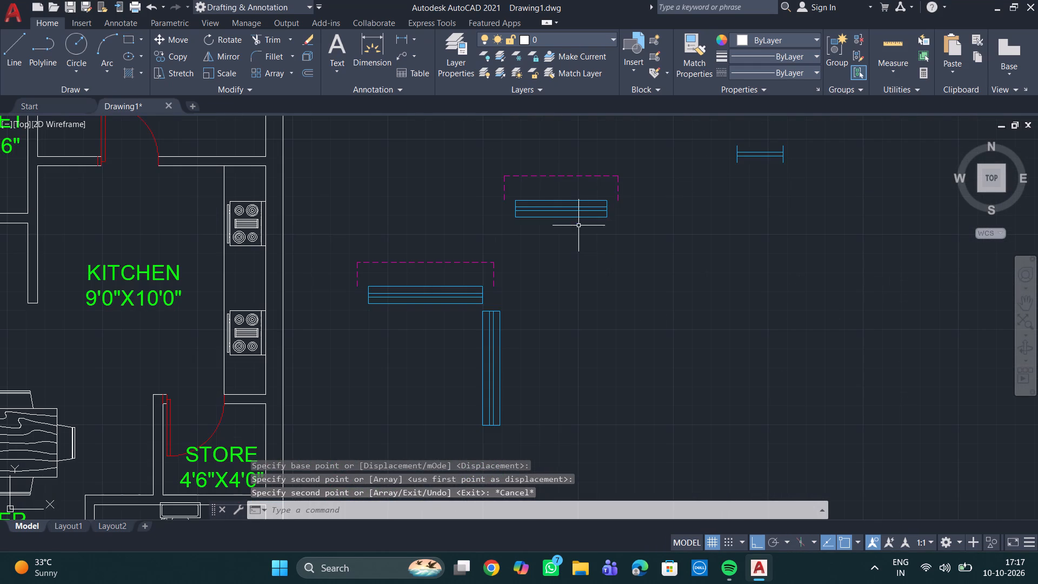
{"action": "left_click_drag", "start_coordinate": [589, 232], "coordinate": [583, 219]}
{"action": "left_click", "coordinate": [559, 183]}
{"action": "type", "text": "RO"}
{"action": "key", "text": "Return"}
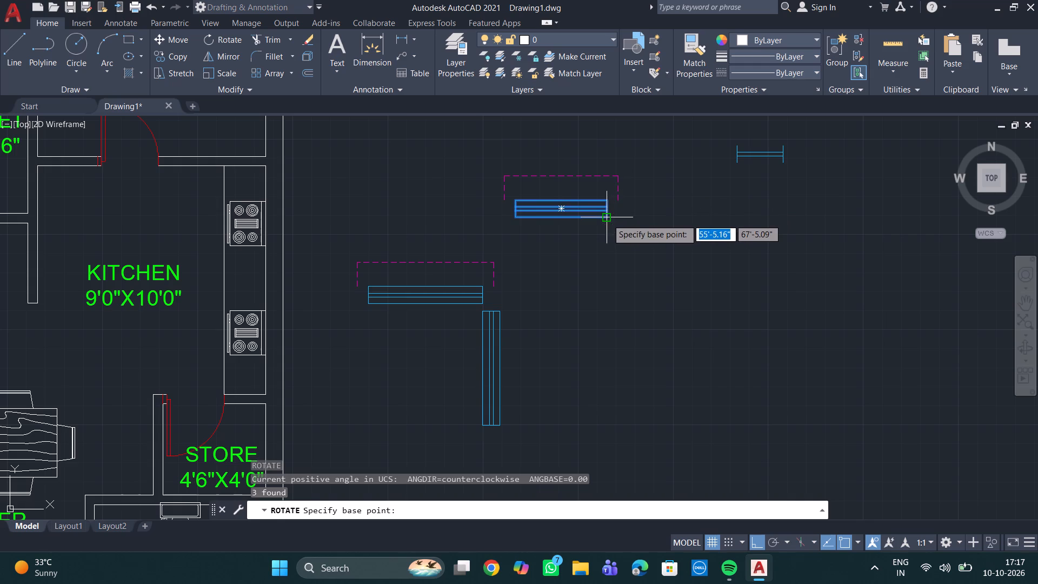
{"action": "left_click_drag", "start_coordinate": [607, 219], "coordinate": [608, 229]}
{"action": "left_click_drag", "start_coordinate": [628, 336], "coordinate": [635, 334]}
Copy the rotated shorter window, from the middle of its left edge, into the kitchen's outer wall between the two stoves.
{"action": "left_click", "coordinate": [687, 208]}
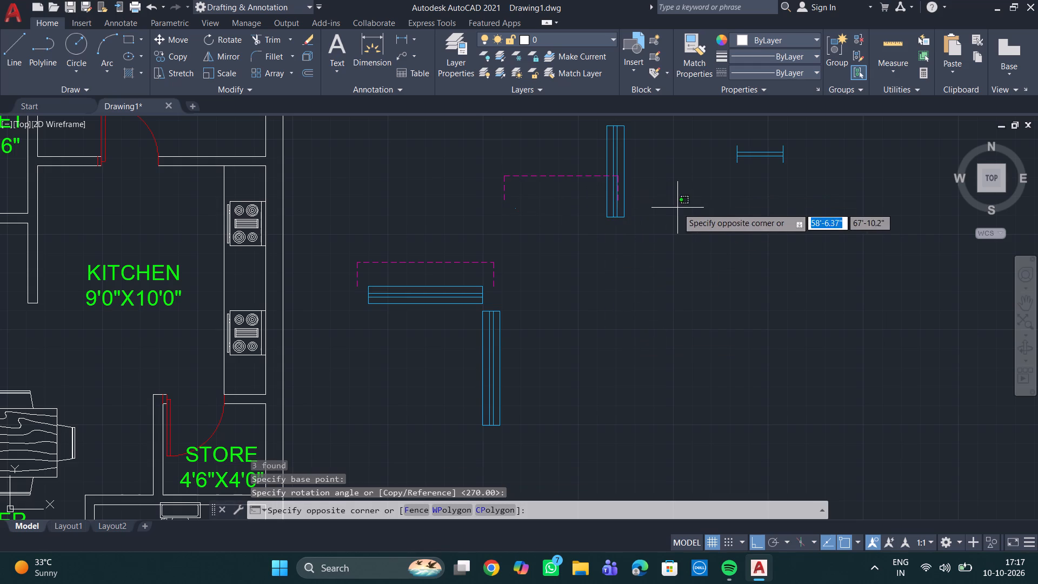
{"action": "left_click_drag", "start_coordinate": [634, 130], "coordinate": [646, 138]}
{"action": "left_click_drag", "start_coordinate": [648, 136], "coordinate": [642, 137]}
{"action": "left_click", "coordinate": [589, 138]}
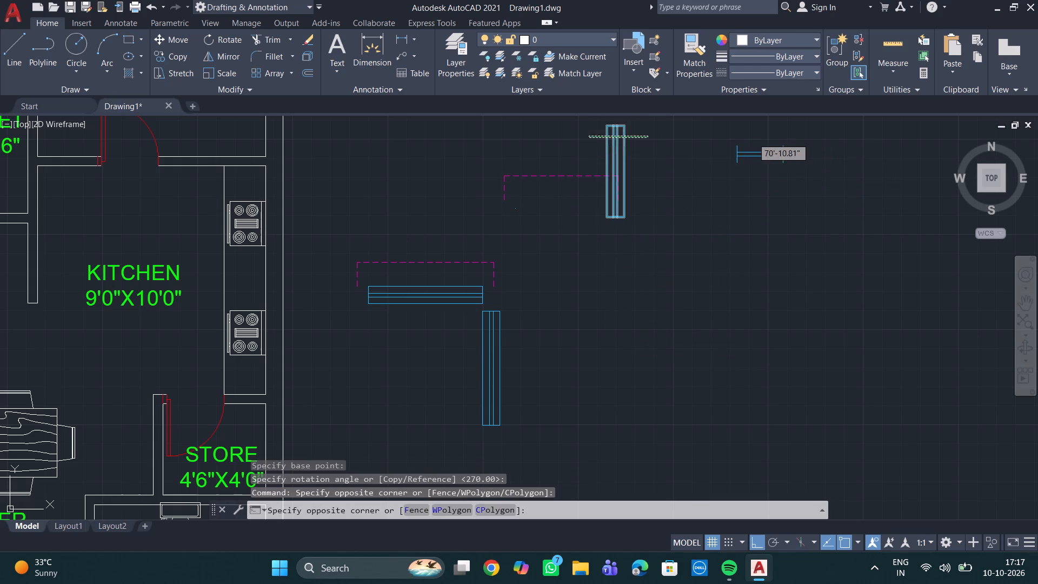
{"action": "type", "text": "CO"}
{"action": "key", "text": "Return"}
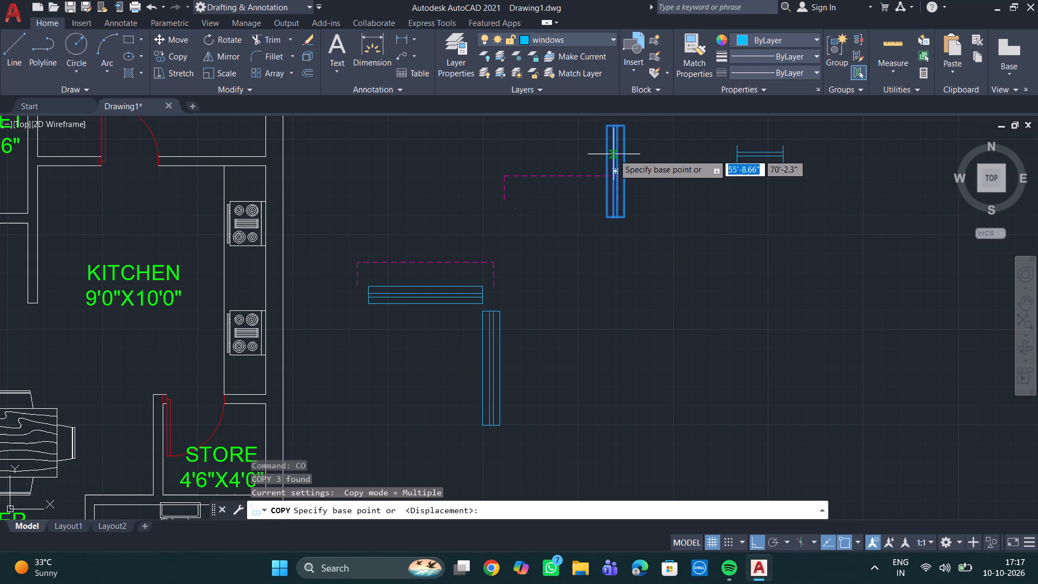
{"action": "scroll", "coordinate": [616, 155], "scroll_direction": "up", "scroll_amount": 2}
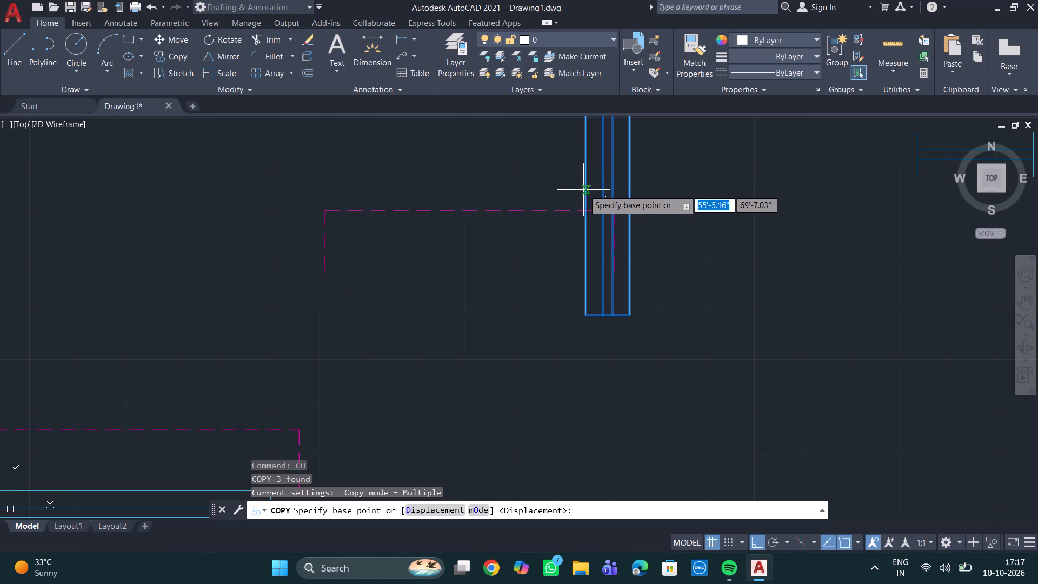
{"action": "scroll", "coordinate": [583, 194], "scroll_direction": "down", "scroll_amount": 2}
{"action": "left_click", "coordinate": [588, 196]}
{"action": "scroll", "coordinate": [511, 187], "scroll_direction": "down", "scroll_amount": 4}
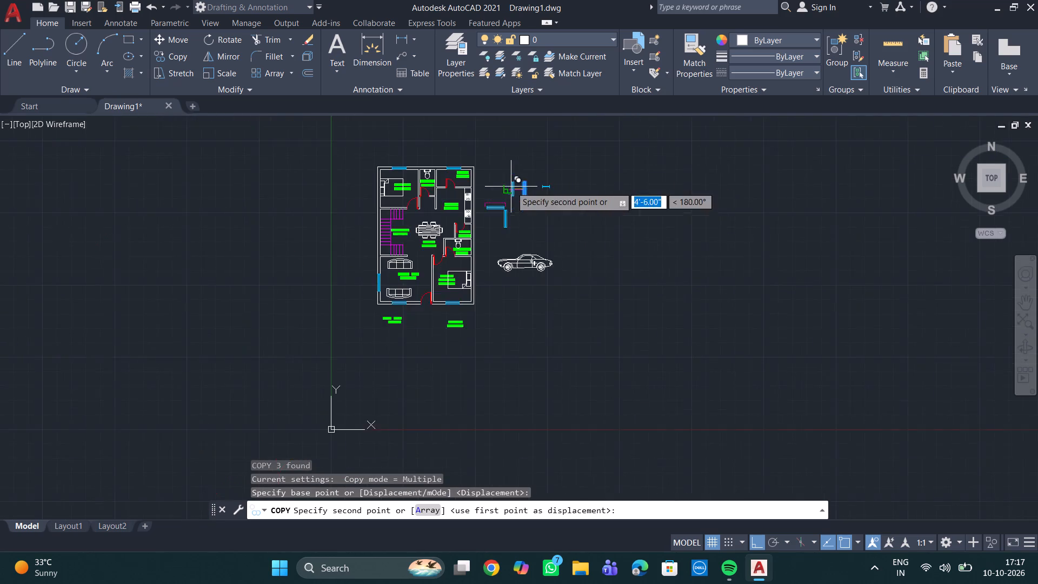
{"action": "middle_click_drag", "start_coordinate": [511, 187], "coordinate": [578, 238]}
{"action": "scroll", "coordinate": [523, 224], "scroll_direction": "up", "scroll_amount": 3}
{"action": "middle_click_drag", "start_coordinate": [614, 284], "coordinate": [533, 192]}
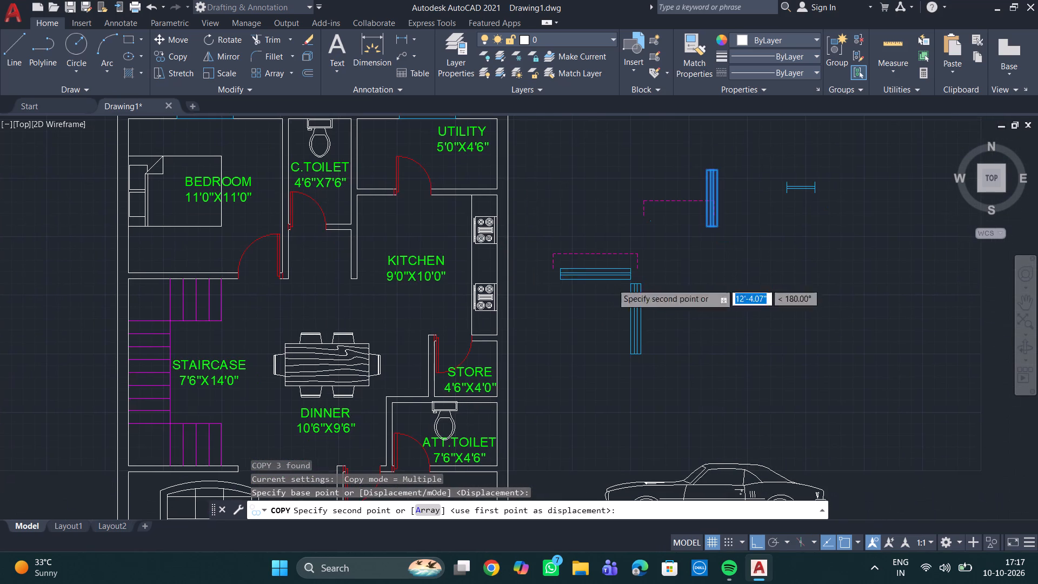
{"action": "left_click", "coordinate": [497, 268]}
{"action": "middle_click_drag", "start_coordinate": [527, 320], "coordinate": [525, 240]}
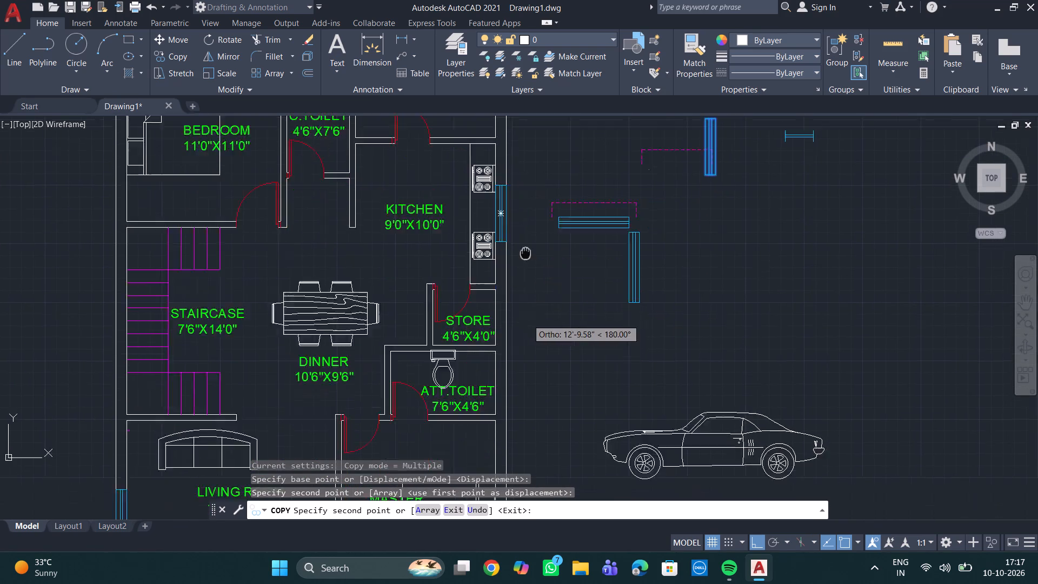
{"action": "middle_click_drag", "start_coordinate": [525, 240], "coordinate": [525, 172]}
{"action": "scroll", "coordinate": [525, 172], "scroll_direction": "down", "scroll_amount": 2}
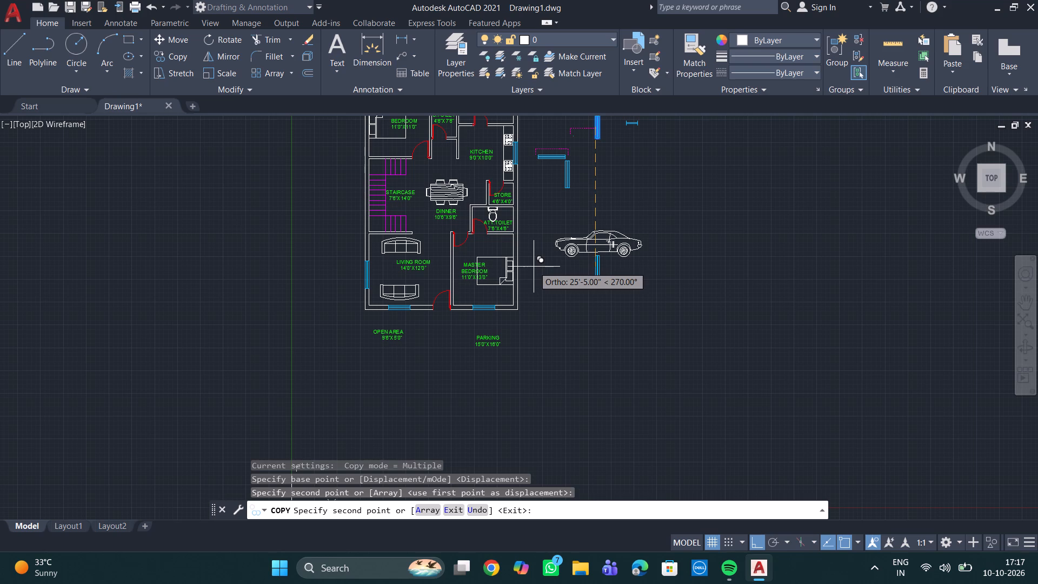
{"action": "key", "text": "Escape"}
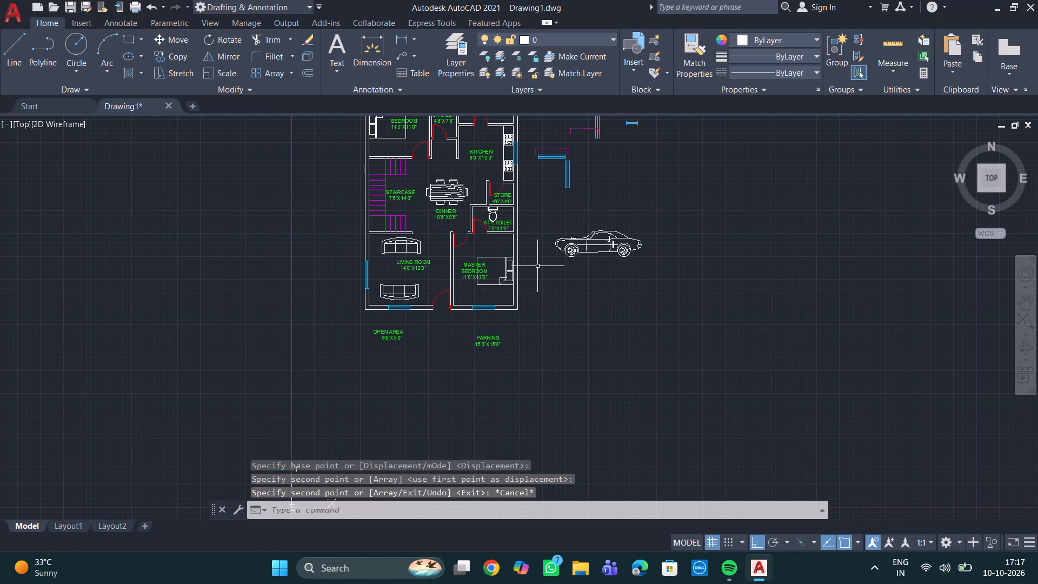
Copy the small end-capped window, from its left end, into the rear outer wall of the C.TOILET behind the toilet.
{"action": "middle_click_drag", "start_coordinate": [707, 170], "coordinate": [643, 286]}
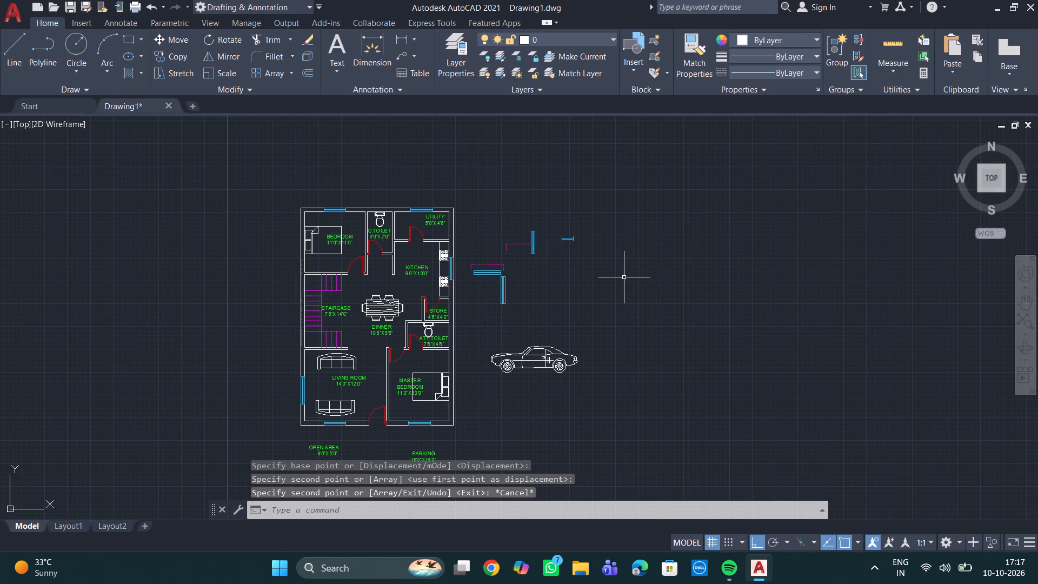
{"action": "scroll", "coordinate": [601, 258], "scroll_direction": "up", "scroll_amount": 2}
{"action": "left_click", "coordinate": [547, 224]}
{"action": "left_click", "coordinate": [492, 188]}
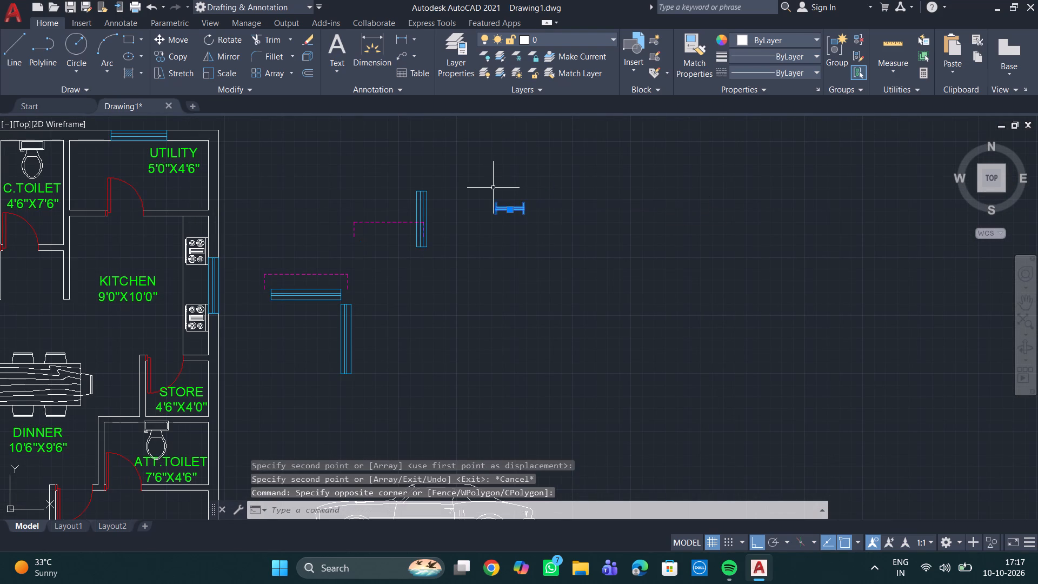
{"action": "type", "text": "CO"}
{"action": "key", "text": "Return"}
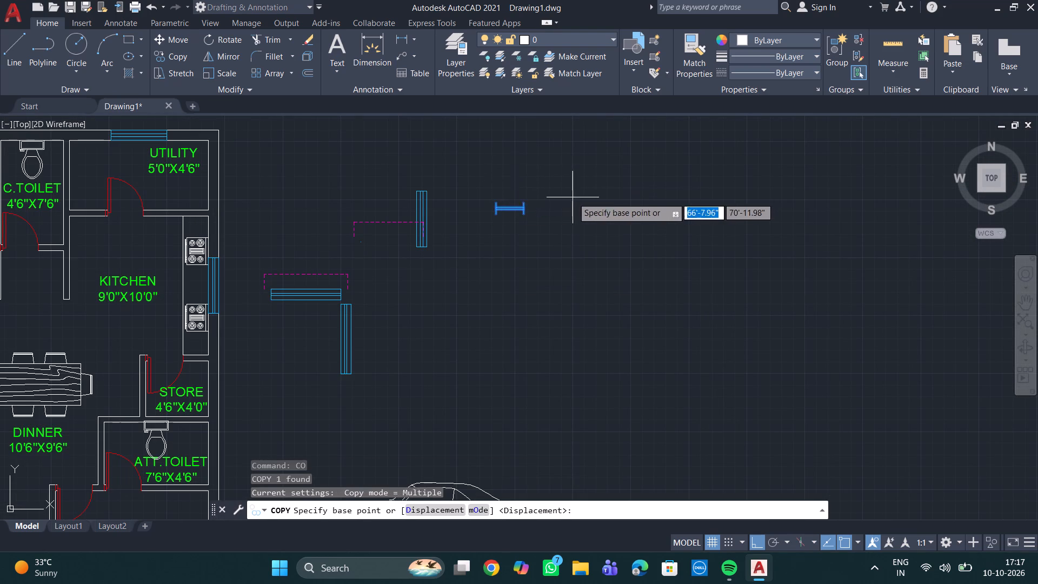
{"action": "scroll", "coordinate": [558, 202], "scroll_direction": "up", "scroll_amount": 2}
{"action": "left_click", "coordinate": [398, 231]}
{"action": "scroll", "coordinate": [392, 231], "scroll_direction": "down", "scroll_amount": 4}
{"action": "middle_click_drag", "start_coordinate": [398, 236], "coordinate": [464, 285]}
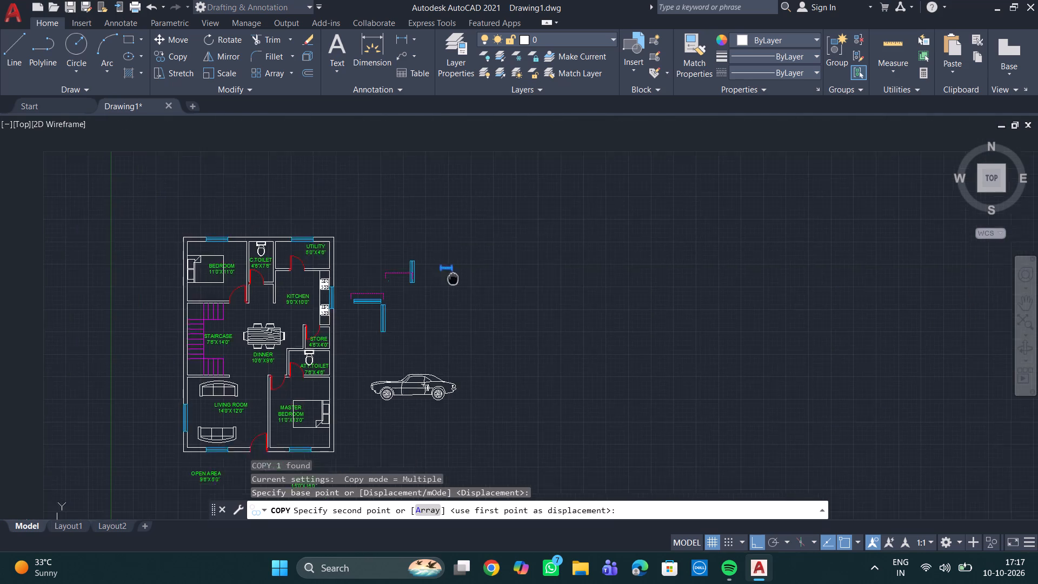
{"action": "middle_click_drag", "start_coordinate": [464, 285], "coordinate": [480, 291]}
{"action": "scroll", "coordinate": [328, 251], "scroll_direction": "up", "scroll_amount": 3}
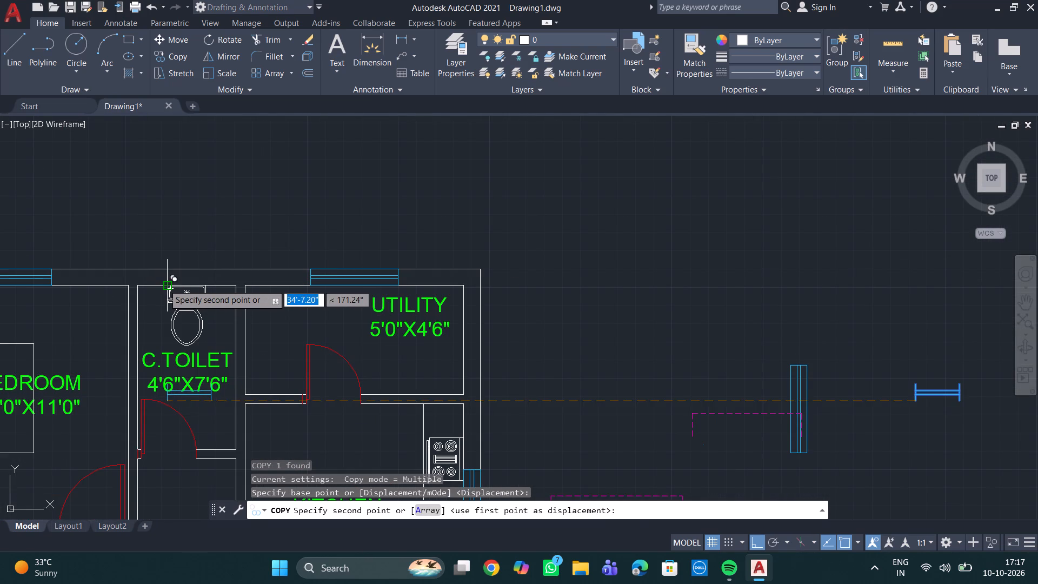
{"action": "left_click", "coordinate": [164, 284]}
{"action": "scroll", "coordinate": [321, 326], "scroll_direction": "down", "scroll_amount": 2}
{"action": "middle_click_drag", "start_coordinate": [326, 328], "coordinate": [336, 220]}
{"action": "scroll", "coordinate": [485, 359], "scroll_direction": "up", "scroll_amount": 2}
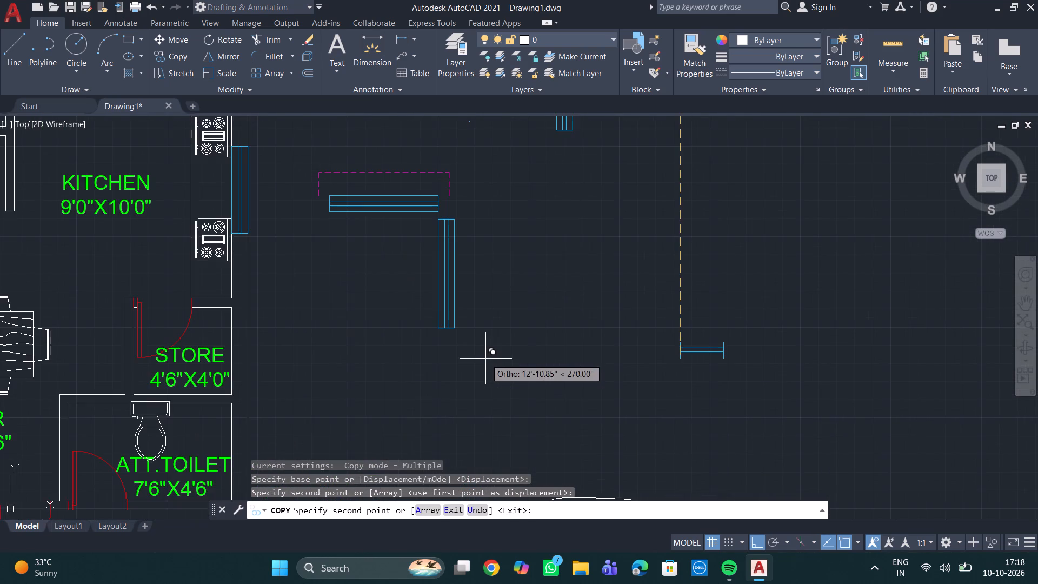
{"action": "middle_click_drag", "start_coordinate": [487, 357], "coordinate": [428, 239]}
{"action": "scroll", "coordinate": [428, 239], "scroll_direction": "down", "scroll_amount": 2}
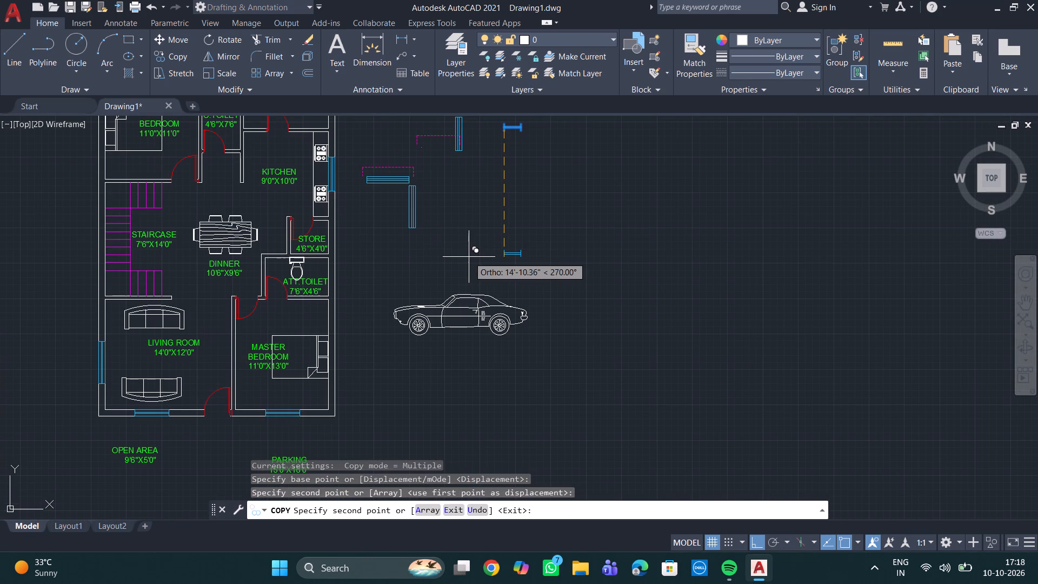
{"action": "key", "text": "Escape"}
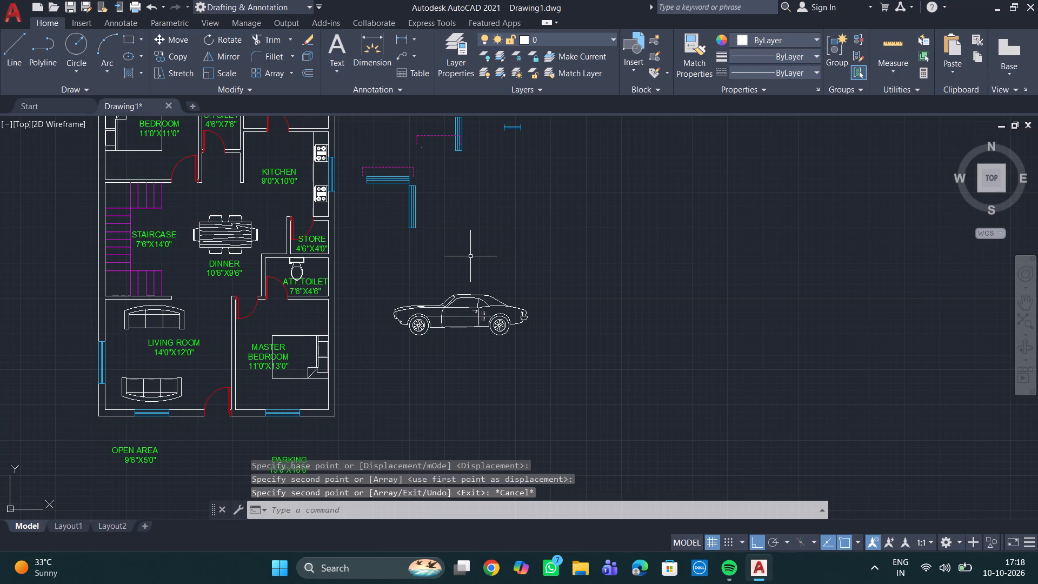
Rotate the original small end-capped window 270 degrees about its lower right end so it stands vertically.
{"action": "middle_click_drag", "start_coordinate": [505, 222], "coordinate": [482, 330]}
{"action": "scroll", "coordinate": [508, 253], "scroll_direction": "up", "scroll_amount": 1}
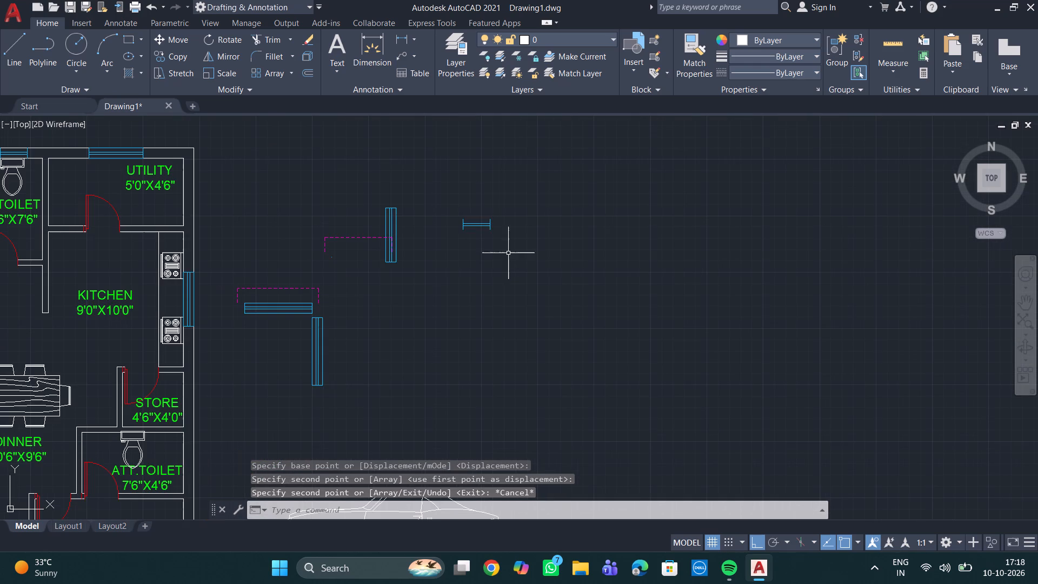
{"action": "left_click_drag", "start_coordinate": [511, 253], "coordinate": [491, 219]}
{"action": "left_click", "coordinate": [445, 180]}
{"action": "type", "text": "RO"}
{"action": "key", "text": "Return"}
{"action": "scroll", "coordinate": [495, 251], "scroll_direction": "up", "scroll_amount": 3}
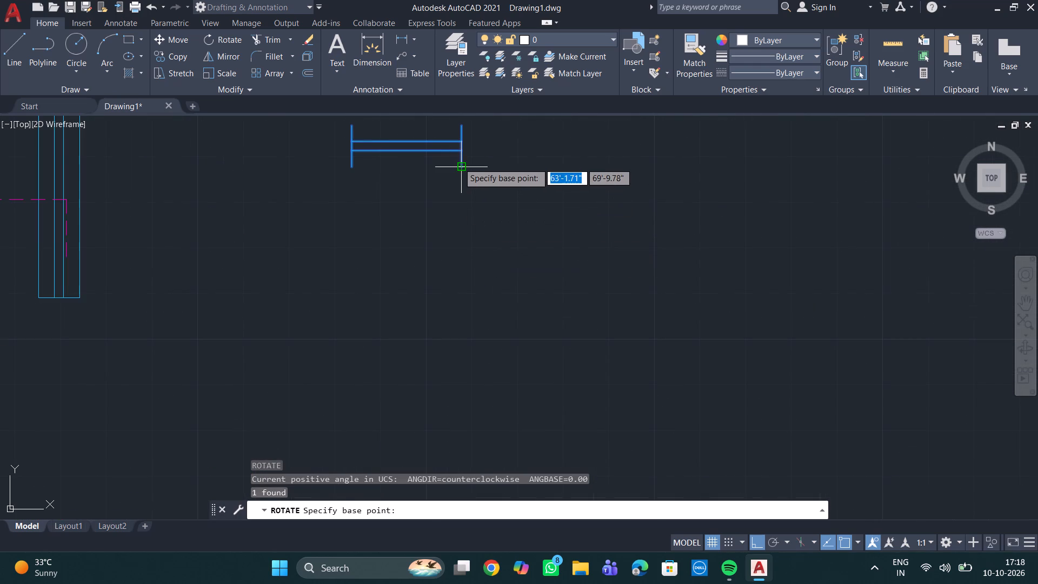
{"action": "left_click", "coordinate": [460, 163]}
{"action": "left_click", "coordinate": [434, 266]}
Copy the upright small end-capped window, from its lower left end, into the outer wall of the ATT.TOILET.
{"action": "scroll", "coordinate": [483, 261], "scroll_direction": "down", "scroll_amount": 2}
{"action": "middle_click_drag", "start_coordinate": [481, 267], "coordinate": [472, 327]}
{"action": "scroll", "coordinate": [503, 309], "scroll_direction": "up", "scroll_amount": 1}
{"action": "left_click_drag", "start_coordinate": [498, 308], "coordinate": [432, 224]}
{"action": "left_click_drag", "start_coordinate": [356, 76], "coordinate": [359, 90]}
{"action": "left_click", "coordinate": [415, 169]}
{"action": "type", "text": "CO"}
{"action": "key", "text": "Return"}
{"action": "scroll", "coordinate": [503, 276], "scroll_direction": "up", "scroll_amount": 2}
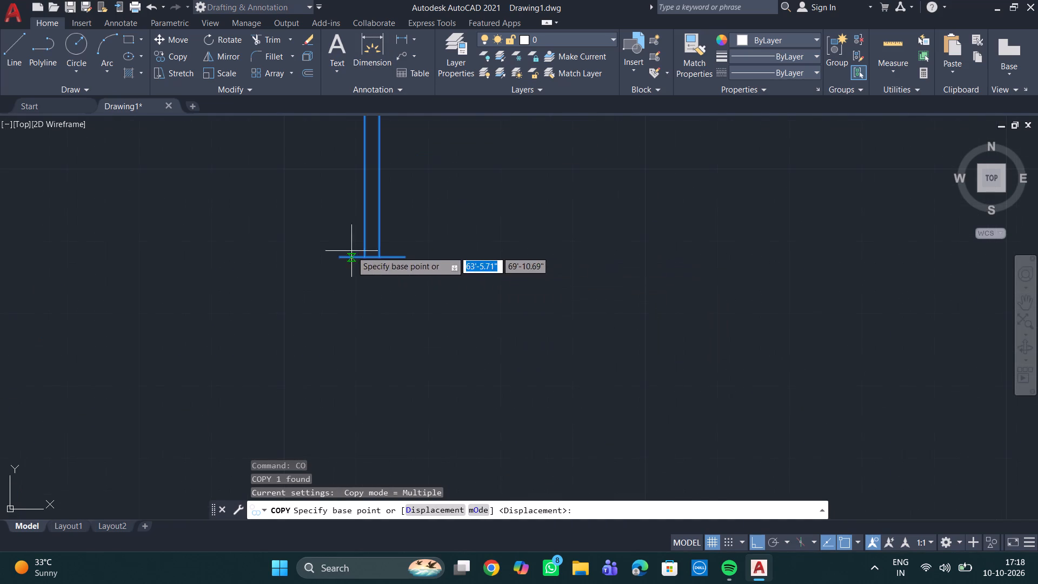
{"action": "left_click", "coordinate": [338, 257]}
{"action": "scroll", "coordinate": [315, 295], "scroll_direction": "down", "scroll_amount": 4}
{"action": "middle_click_drag", "start_coordinate": [317, 289], "coordinate": [482, 295]}
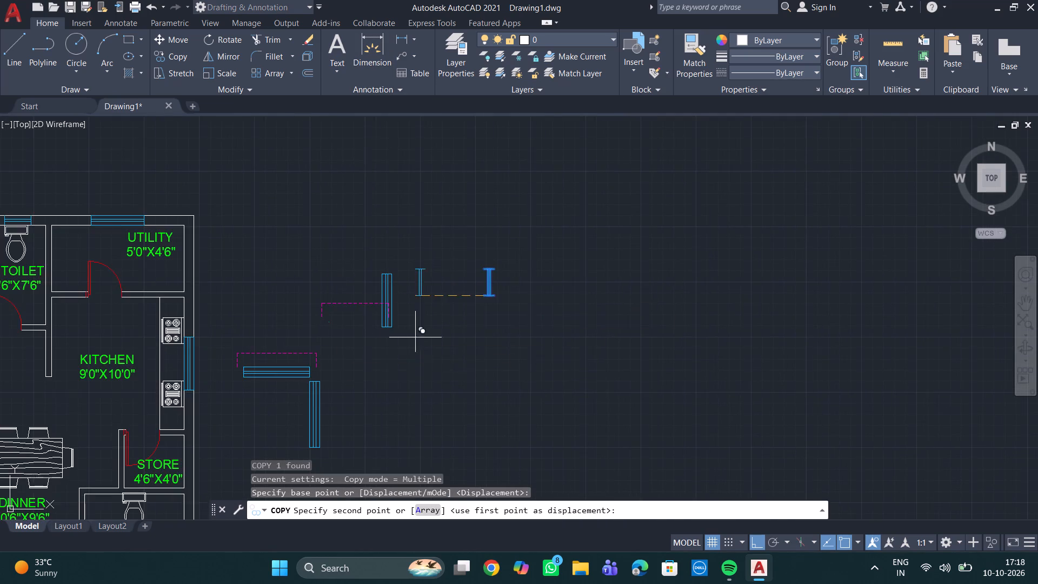
{"action": "middle_click_drag", "start_coordinate": [336, 355], "coordinate": [388, 209]}
{"action": "scroll", "coordinate": [272, 296], "scroll_direction": "up", "scroll_amount": 2}
{"action": "middle_click_drag", "start_coordinate": [272, 296], "coordinate": [338, 191]}
{"action": "scroll", "coordinate": [339, 185], "scroll_direction": "down", "scroll_amount": 1}
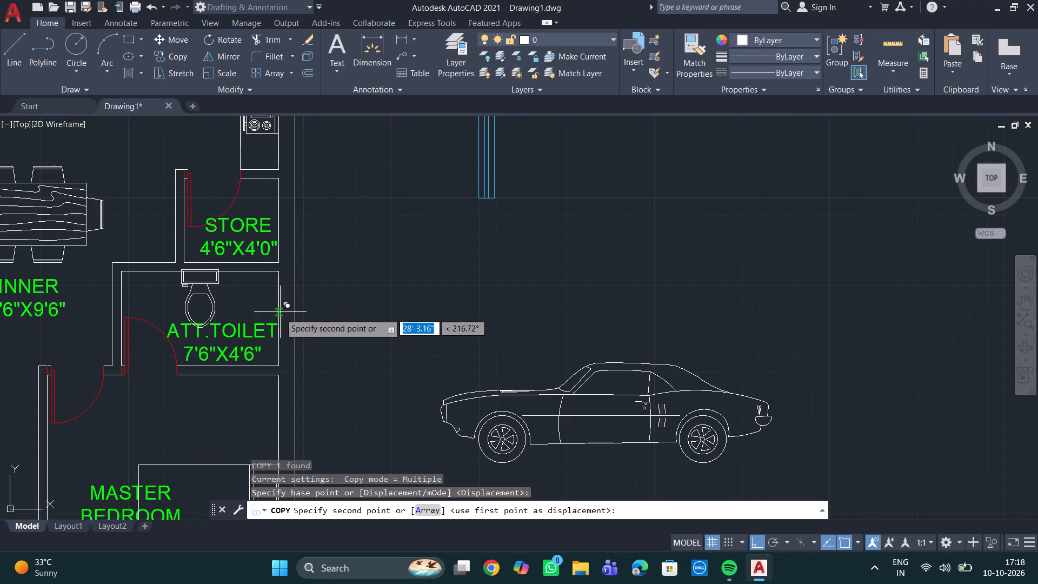
{"action": "left_click", "coordinate": [278, 339]}
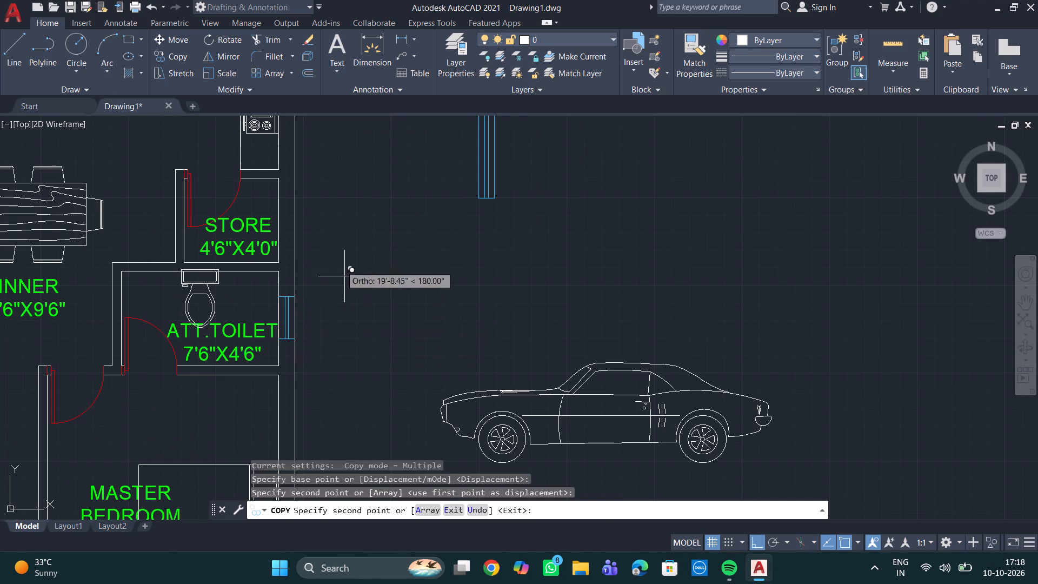
Place a second copy of the small upright window in the outer wall of the STORE and finish copying.
{"action": "left_click", "coordinate": [278, 244]}
{"action": "scroll", "coordinate": [363, 241], "scroll_direction": "down", "scroll_amount": 1}
{"action": "middle_click_drag", "start_coordinate": [363, 241], "coordinate": [365, 329]}
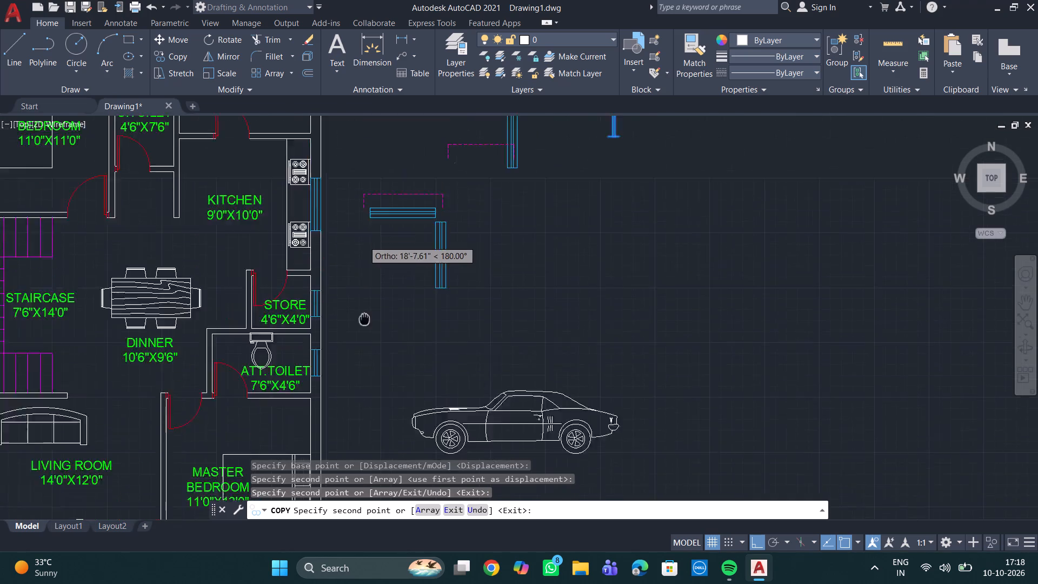
{"action": "middle_click_drag", "start_coordinate": [365, 329], "coordinate": [390, 380]}
{"action": "scroll", "coordinate": [388, 334], "scroll_direction": "down", "scroll_amount": 1}
{"action": "middle_click_drag", "start_coordinate": [391, 288], "coordinate": [378, 196]}
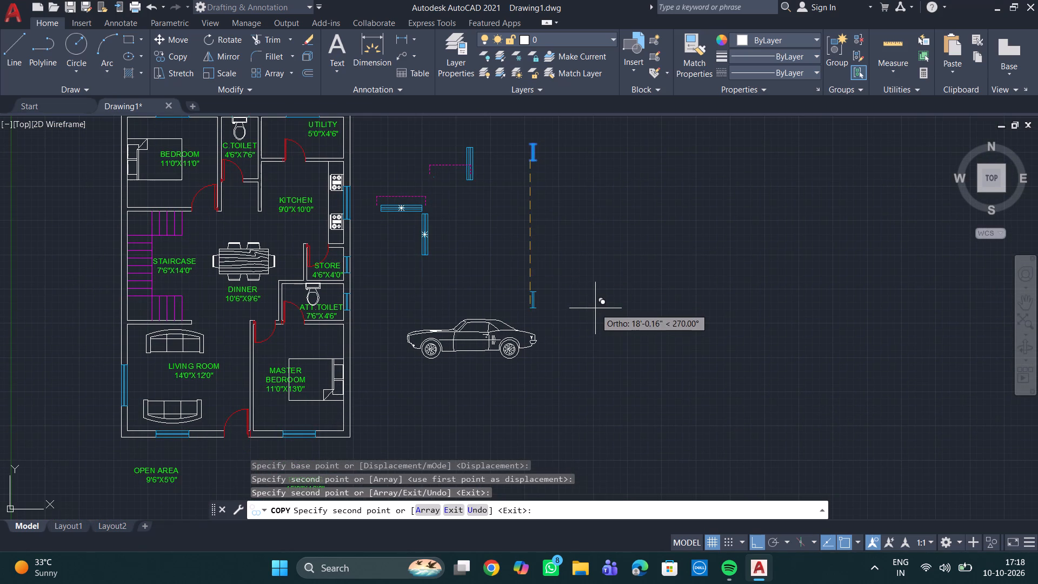
{"action": "key", "text": "Escape"}
{"action": "key", "text": "Escape"}
{"action": "key", "text": "Escape"}
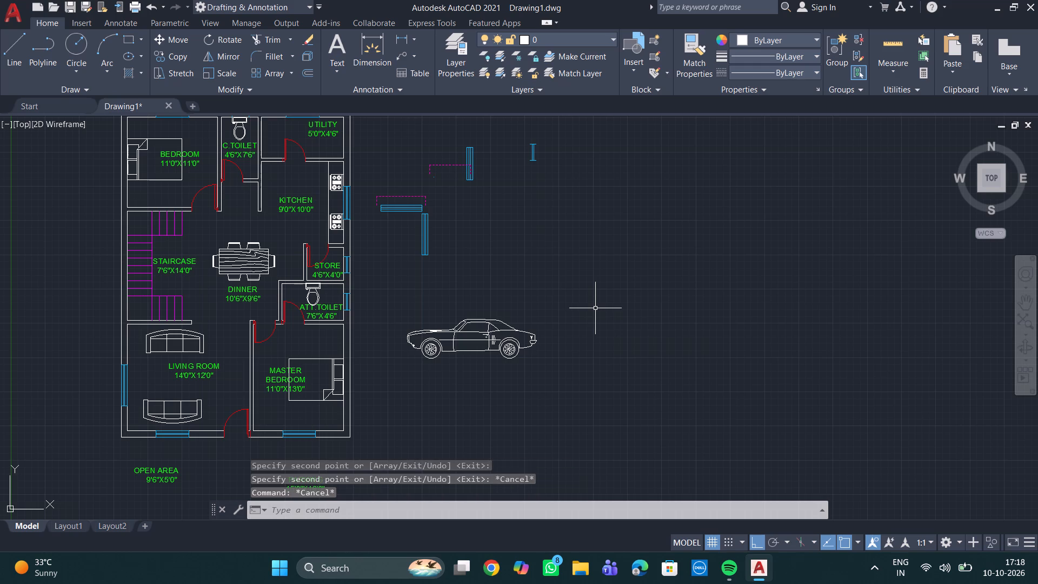
{"action": "key", "text": "Escape"}
{"action": "key", "text": "Escape"}
Delete all the leftover source windows and their dashed outlines beside the plan, keeping the car.
{"action": "left_click", "coordinate": [577, 128]}
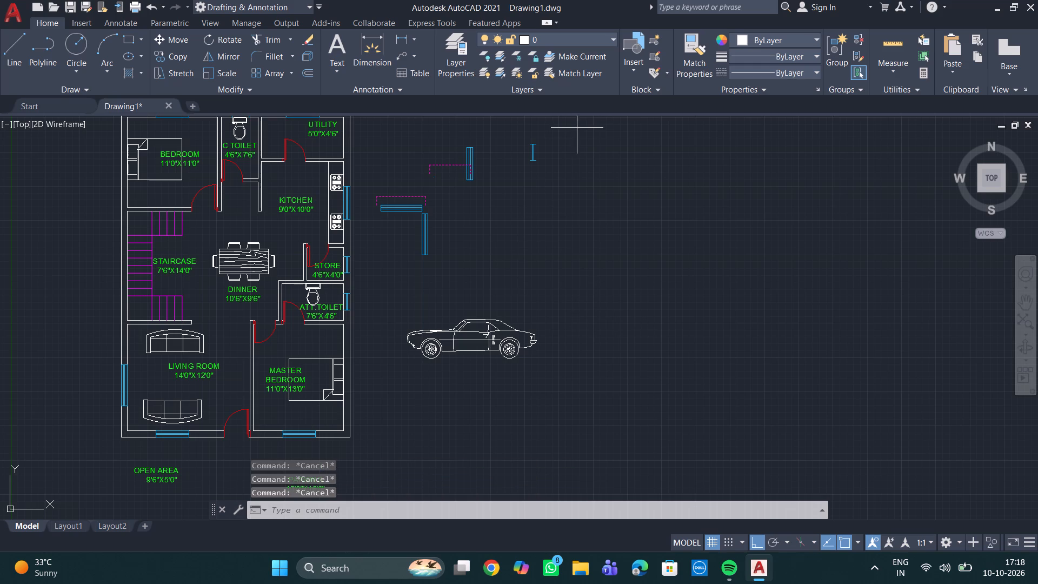
{"action": "left_click", "coordinate": [373, 271]}
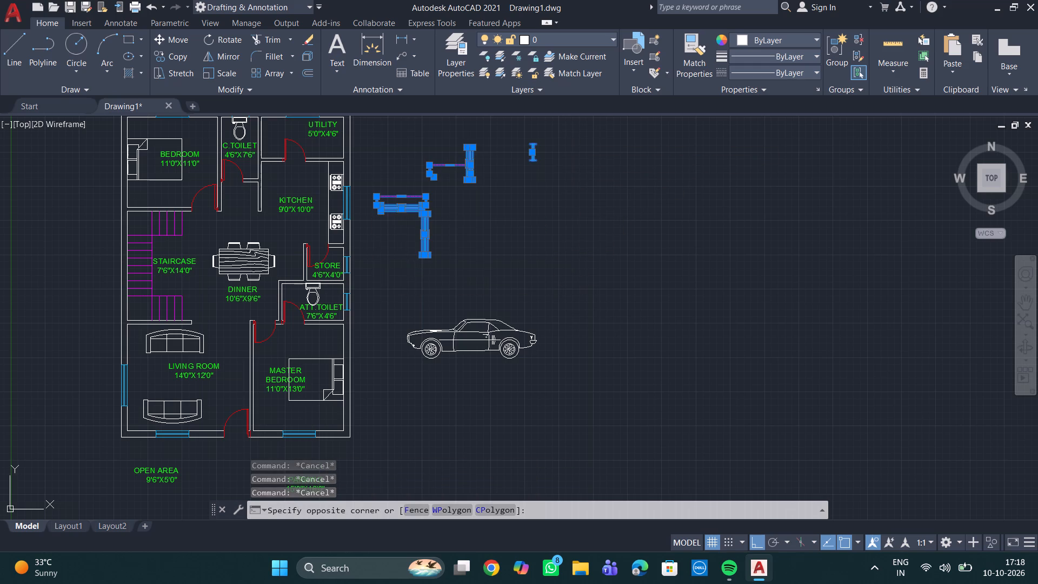
{"action": "key", "text": "Delete"}
Draw the front yard boundary as lines extending 16' out from the parking-side front corner, across the plan's full width, and back to the opposite corner.
{"action": "scroll", "coordinate": [332, 307], "scroll_direction": "down", "scroll_amount": 2}
{"action": "middle_click_drag", "start_coordinate": [349, 319], "coordinate": [334, 273]}
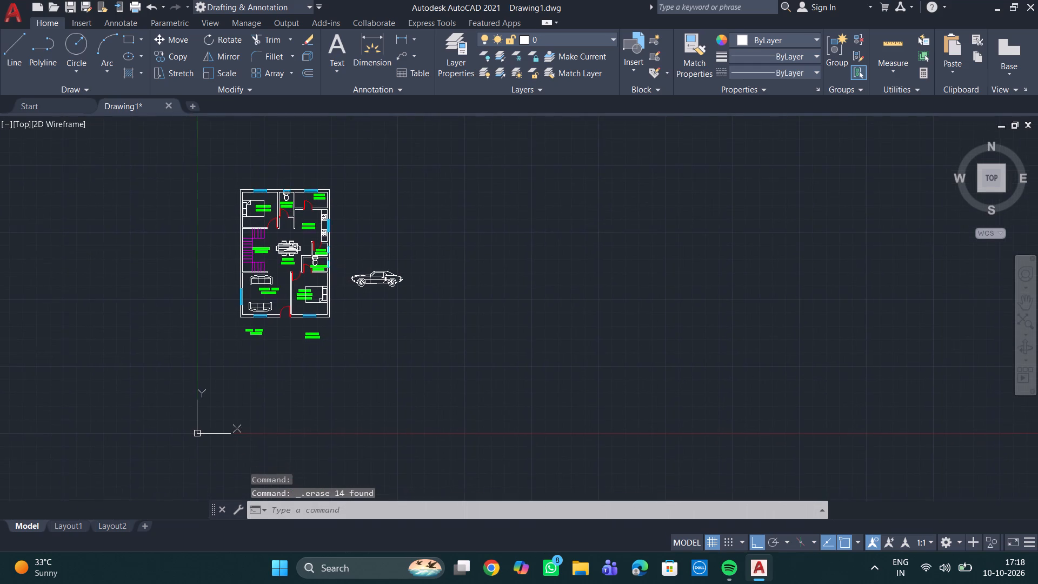
{"action": "scroll", "coordinate": [331, 290], "scroll_direction": "up", "scroll_amount": 1}
{"action": "middle_click_drag", "start_coordinate": [329, 291], "coordinate": [349, 238]}
{"action": "scroll", "coordinate": [332, 275], "scroll_direction": "up", "scroll_amount": 1}
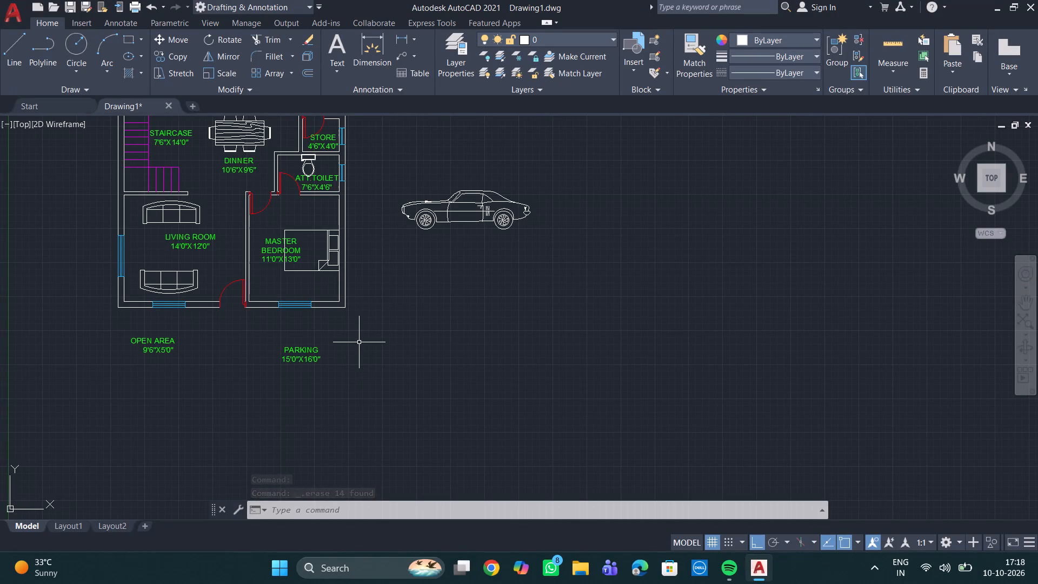
{"action": "key", "text": "l"}
{"action": "key", "text": "Return"}
{"action": "scroll", "coordinate": [402, 324], "scroll_direction": "up", "scroll_amount": 2}
{"action": "scroll", "coordinate": [327, 337], "scroll_direction": "down", "scroll_amount": 2}
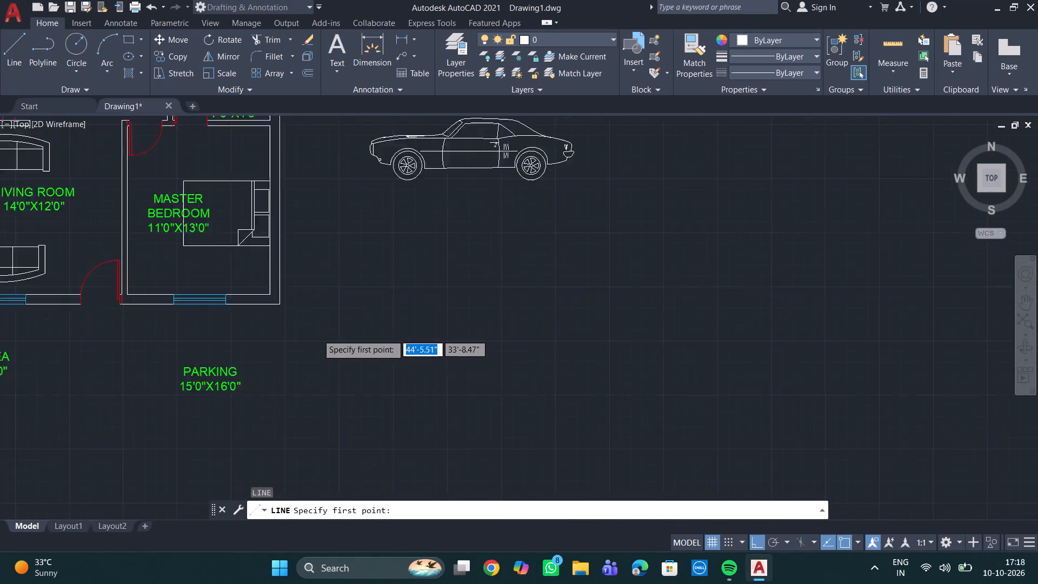
{"action": "left_click", "coordinate": [294, 319]}
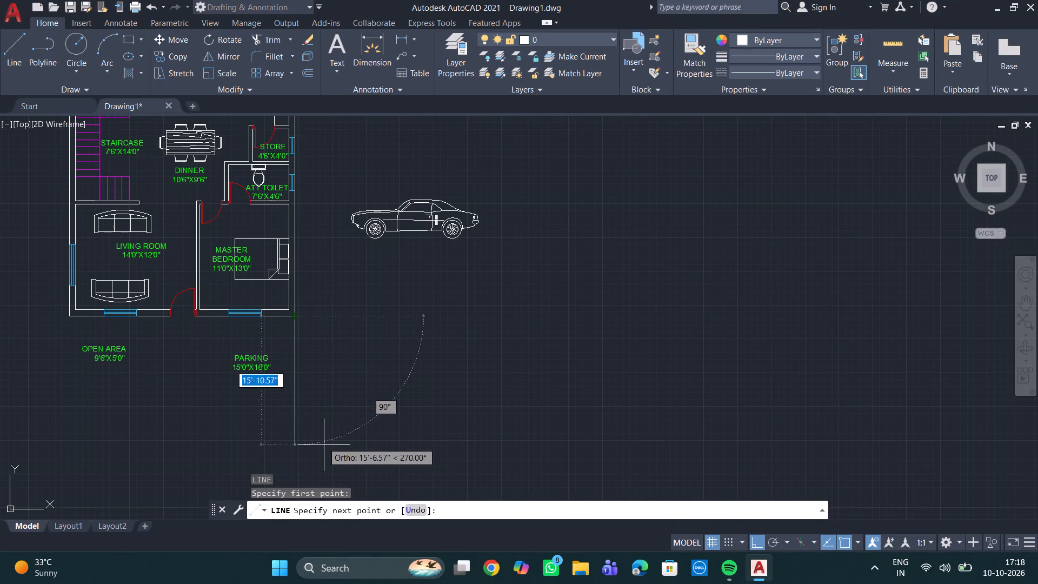
{"action": "middle_click_drag", "start_coordinate": [318, 452], "coordinate": [324, 371]}
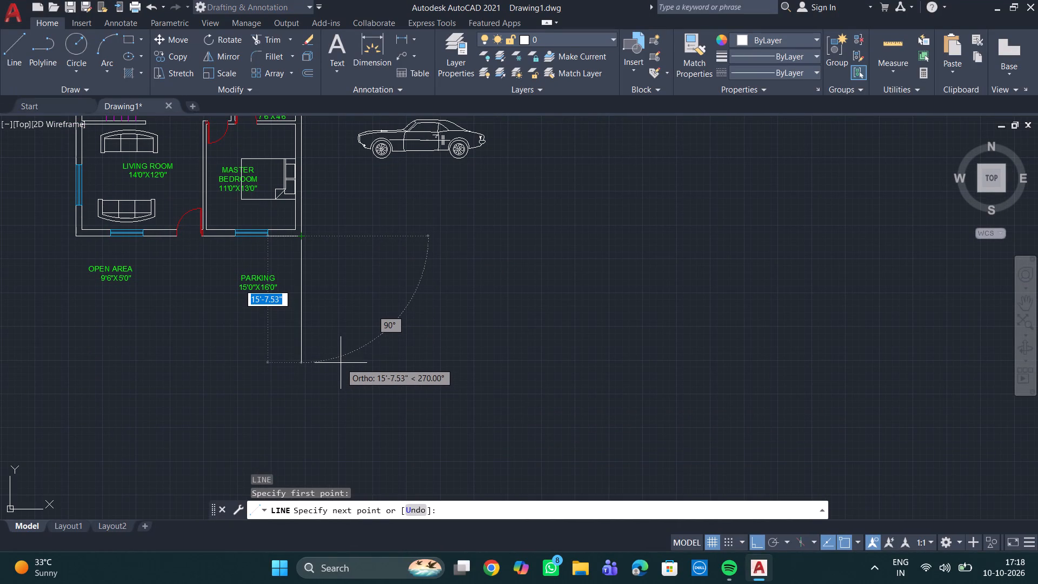
{"action": "type", "text": "16+"}
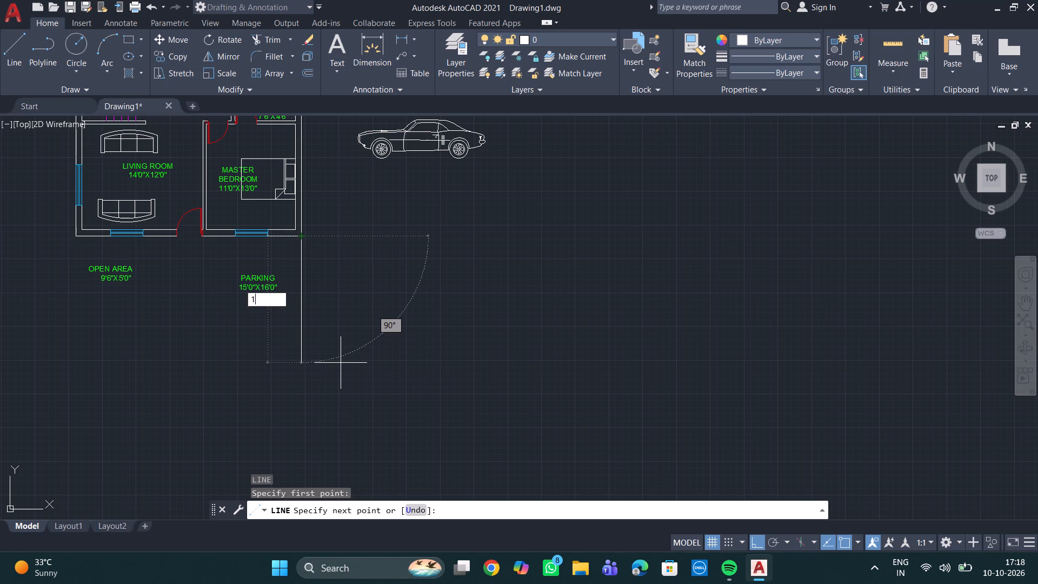
{"action": "key", "text": "BackSpace"}
{"action": "key", "text": "apostrophe"}
{"action": "key", "text": "Return"}
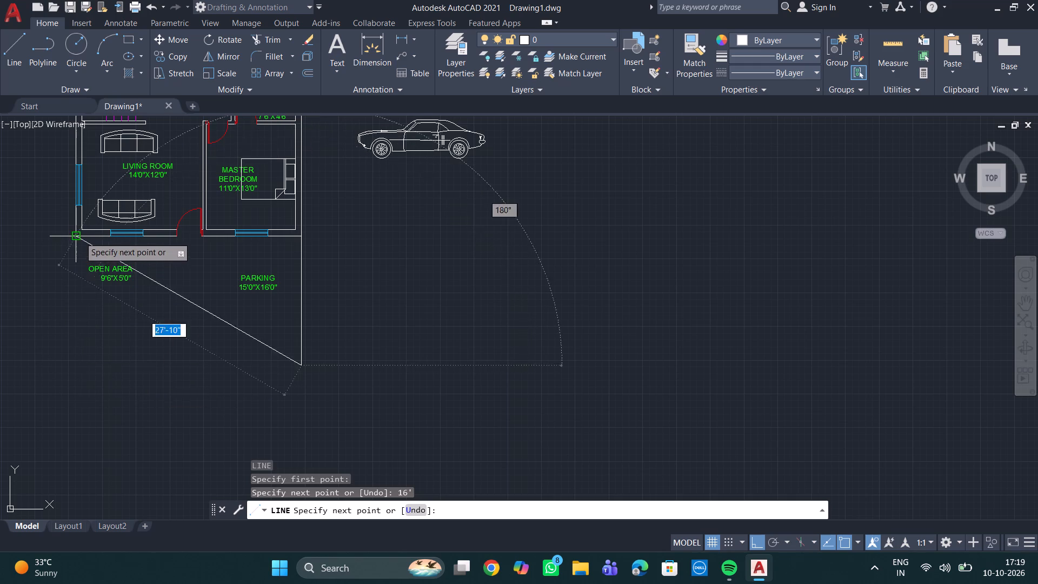
{"action": "left_click", "coordinate": [76, 366]}
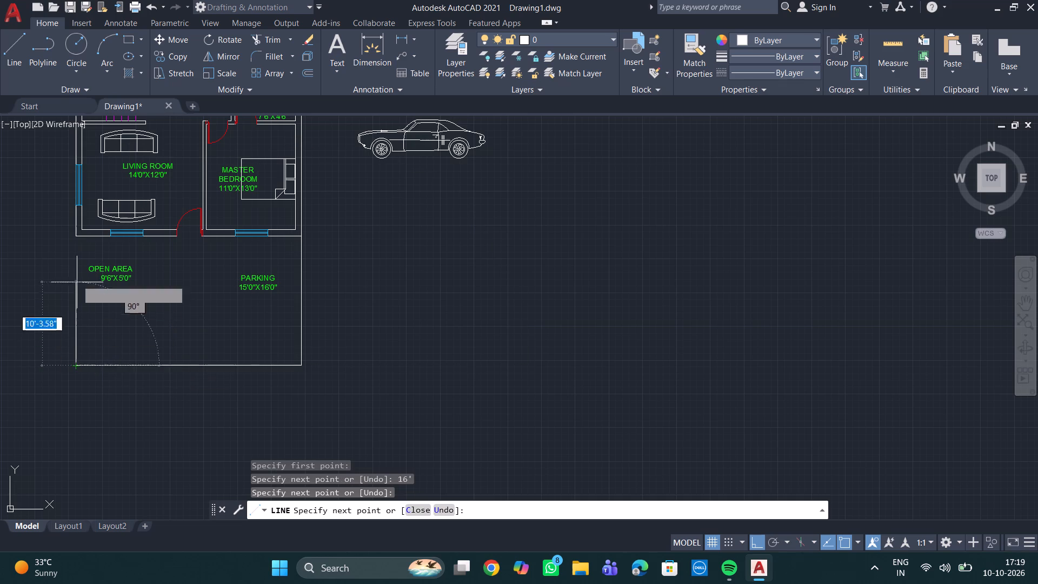
{"action": "left_click", "coordinate": [74, 238]}
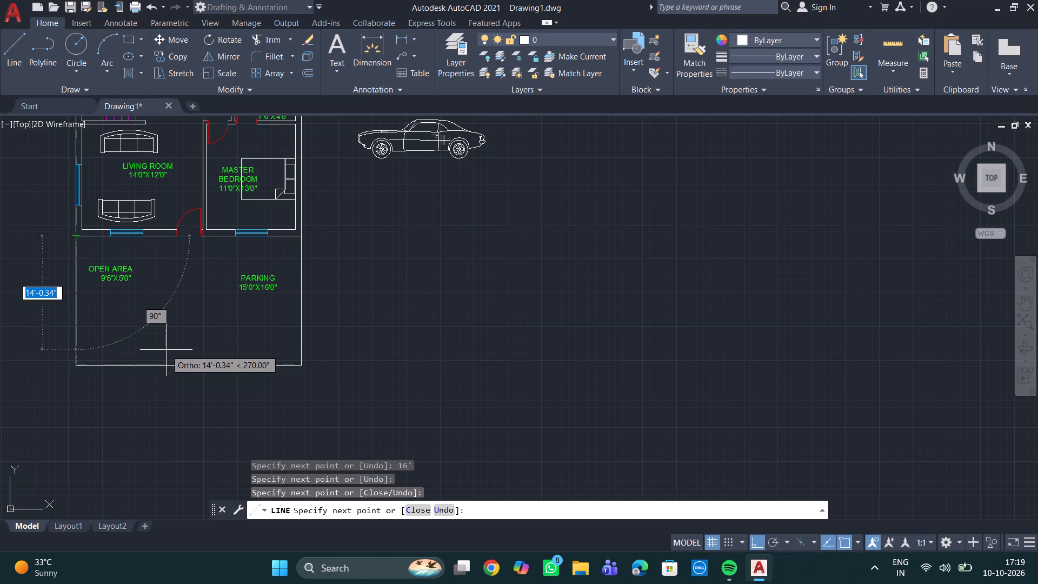
{"action": "key", "text": "Escape"}
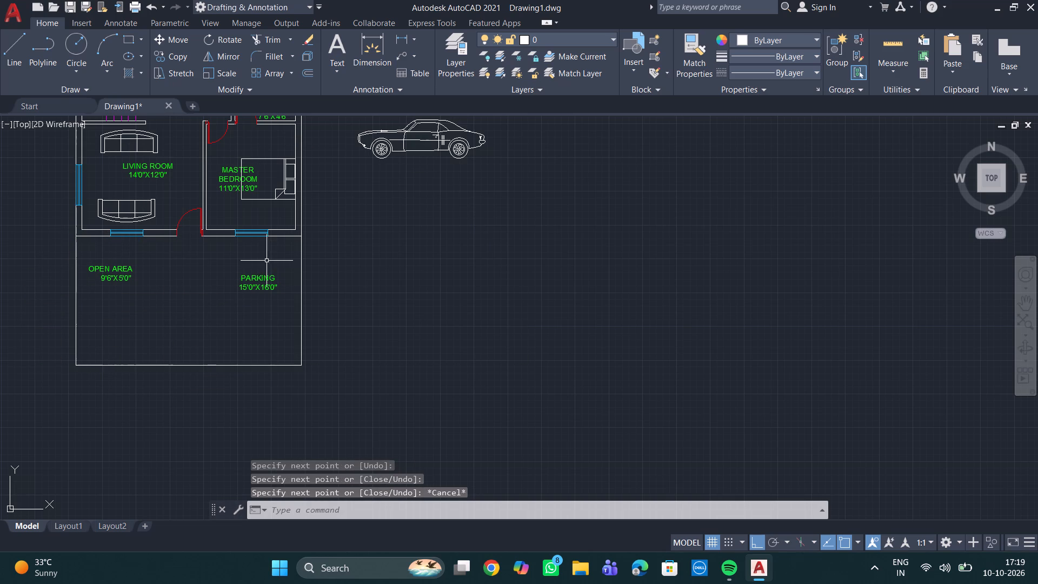
Draw a dividing line from the front wall beside the entrance door straight to the front boundary, separating off the PARKING area.
{"action": "scroll", "coordinate": [260, 261], "scroll_direction": "up", "scroll_amount": 1}
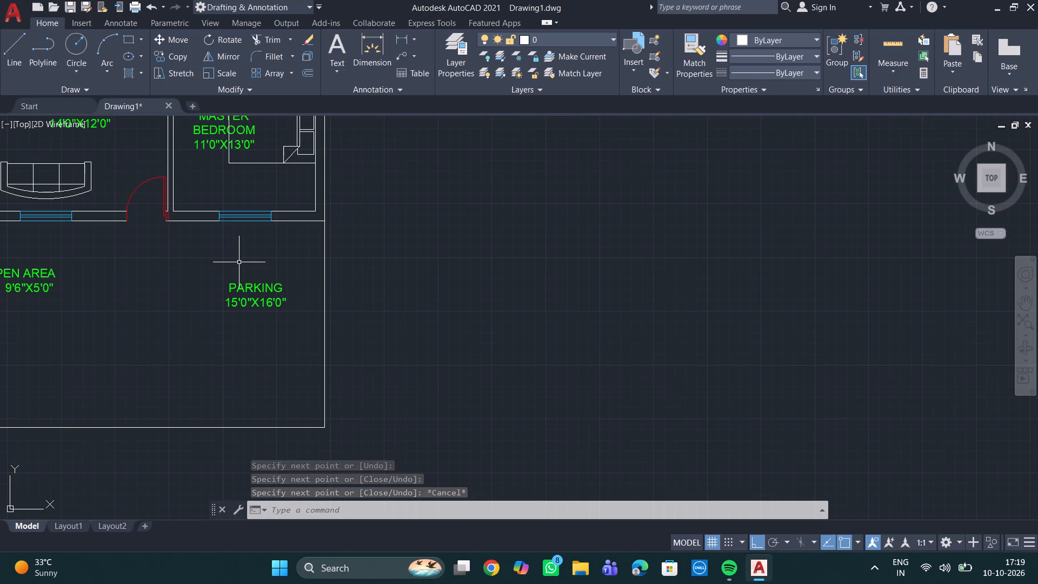
{"action": "key", "text": "space"}
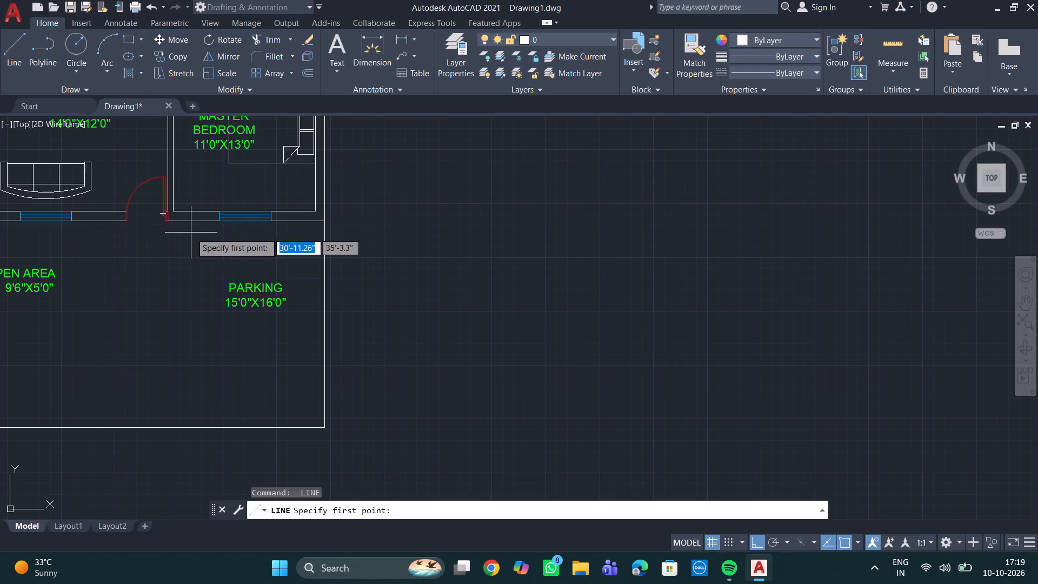
{"action": "scroll", "coordinate": [182, 231], "scroll_direction": "up", "scroll_amount": 1}
{"action": "left_click", "coordinate": [165, 215]}
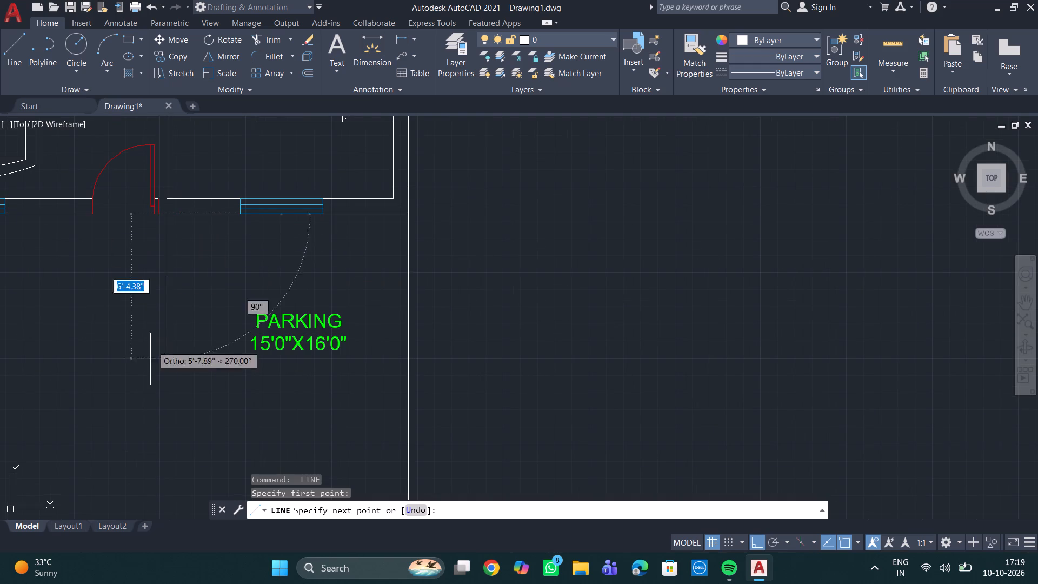
{"action": "middle_click_drag", "start_coordinate": [168, 439], "coordinate": [176, 321]}
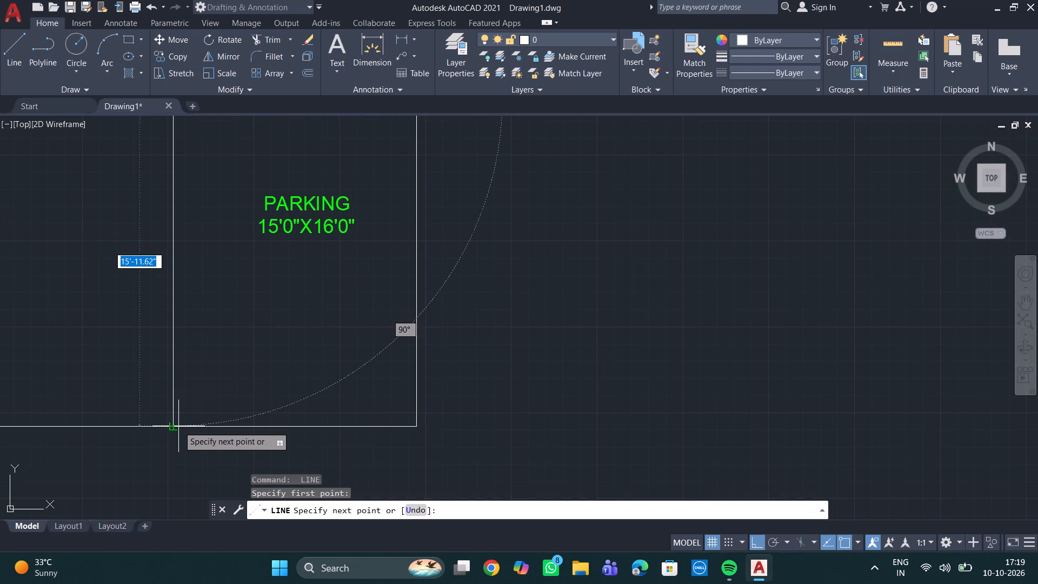
{"action": "left_click", "coordinate": [177, 426]}
{"action": "key", "text": "Escape"}
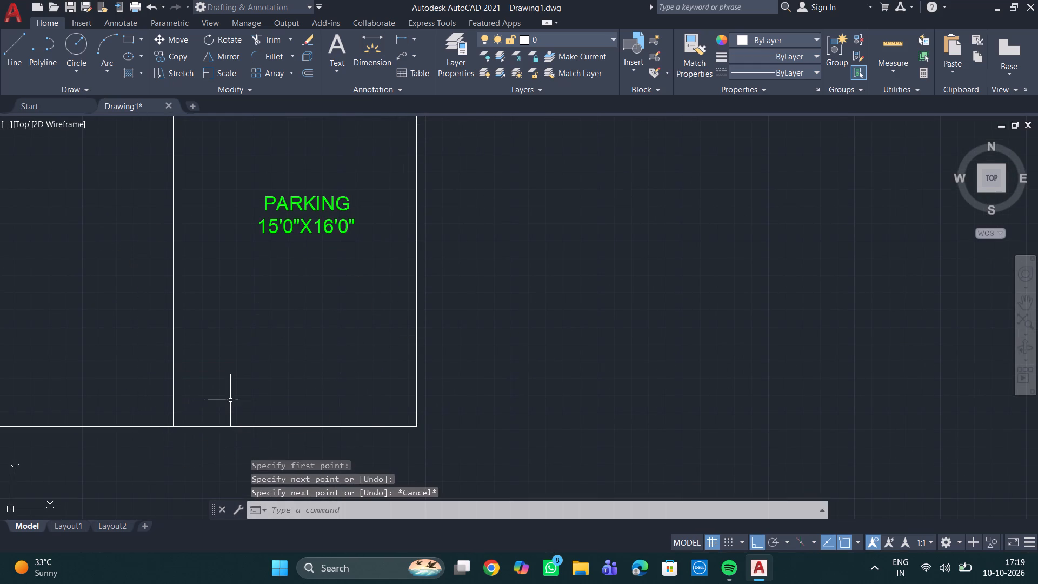
Enclose the OPEN AREA label with two lines, from the front wall between the living room window and entrance door to the side boundary.
{"action": "scroll", "coordinate": [258, 403], "scroll_direction": "down", "scroll_amount": 2}
{"action": "middle_click_drag", "start_coordinate": [206, 351], "coordinate": [192, 379]}
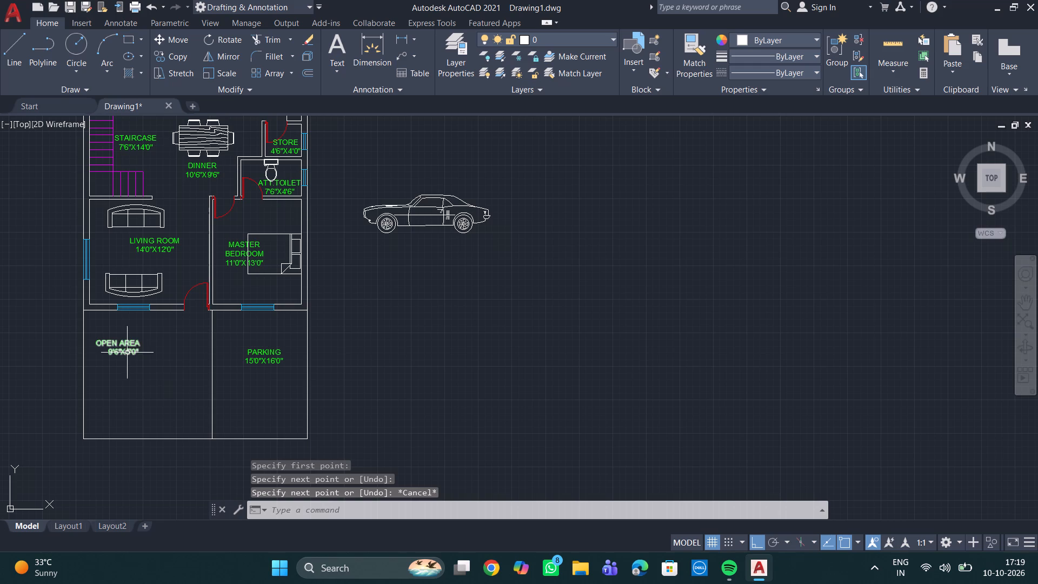
{"action": "scroll", "coordinate": [165, 320], "scroll_direction": "up", "scroll_amount": 1}
{"action": "key", "text": "space"}
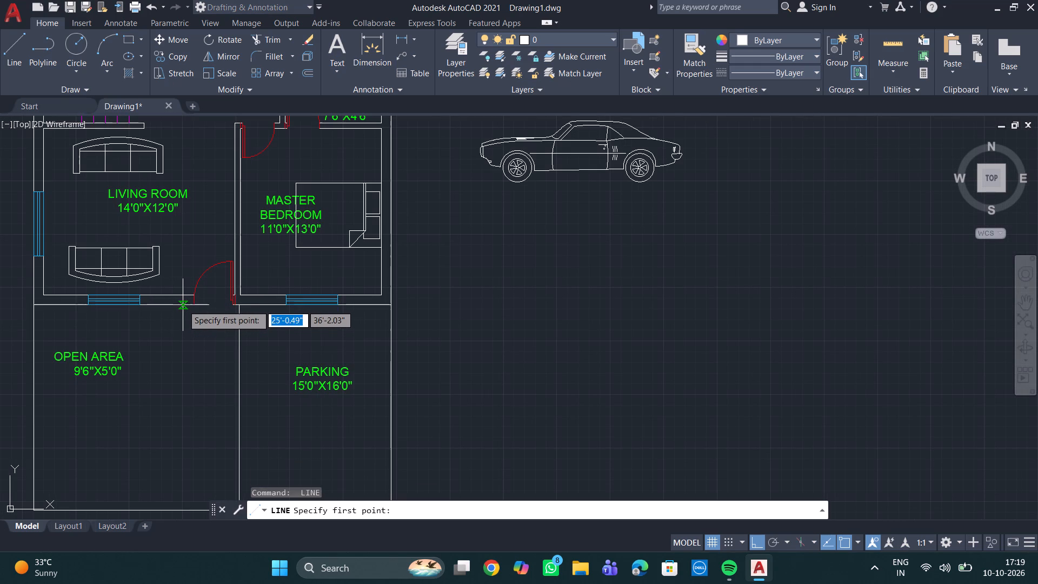
{"action": "left_click", "coordinate": [183, 305]}
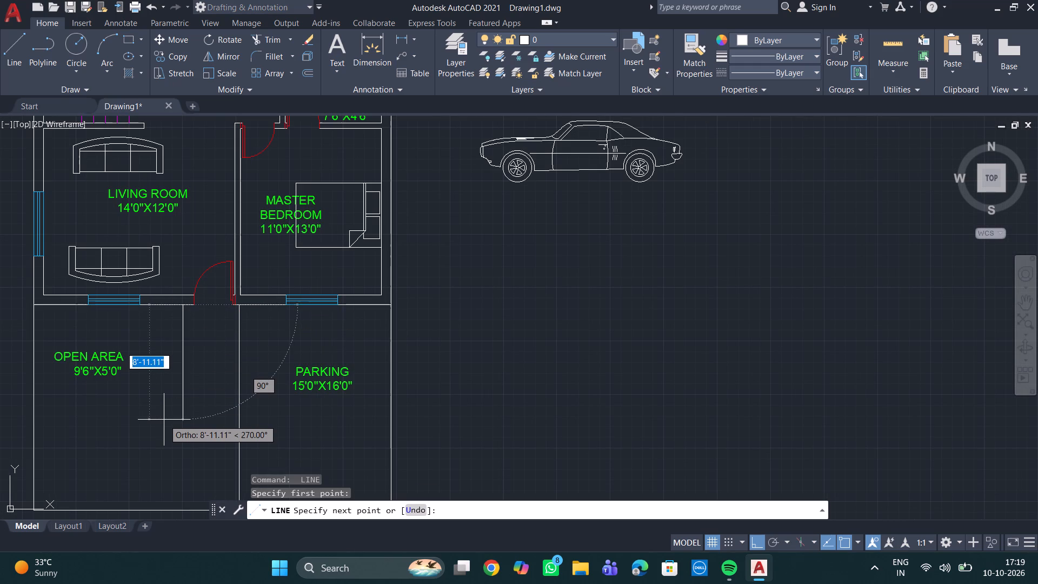
{"action": "left_click", "coordinate": [164, 403]}
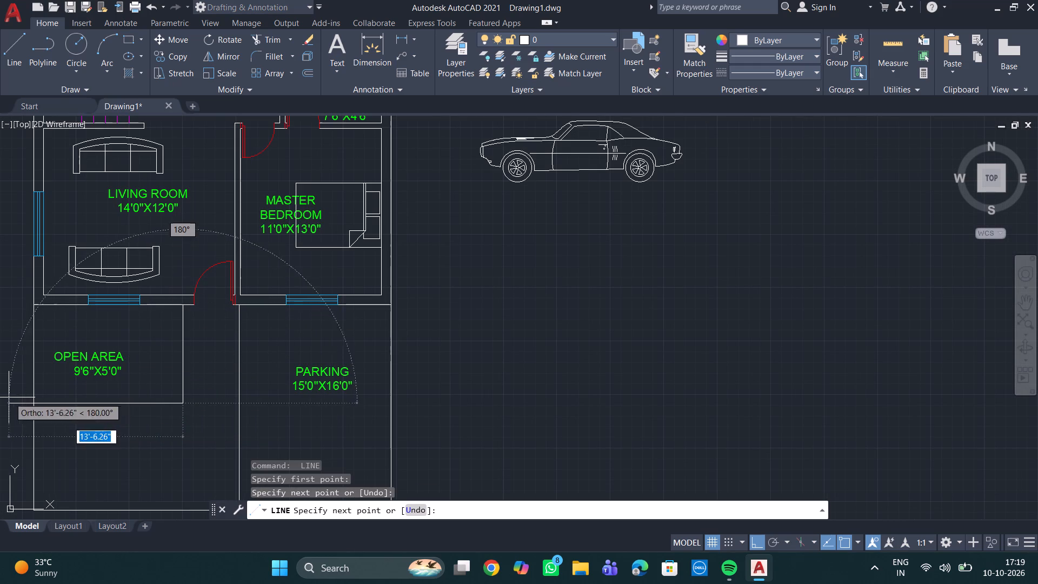
{"action": "left_click", "coordinate": [32, 403]}
{"action": "key", "text": "Escape"}
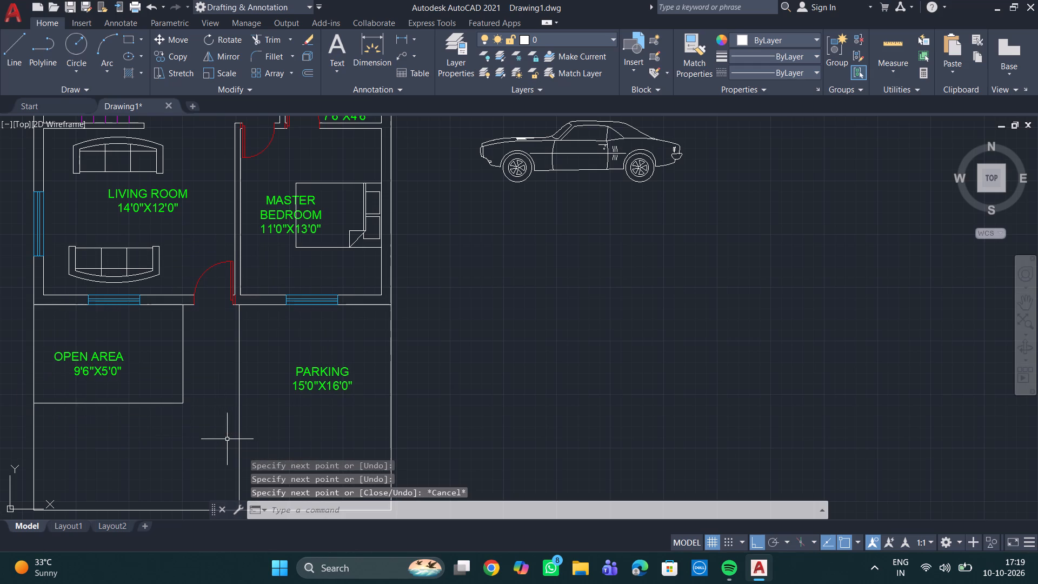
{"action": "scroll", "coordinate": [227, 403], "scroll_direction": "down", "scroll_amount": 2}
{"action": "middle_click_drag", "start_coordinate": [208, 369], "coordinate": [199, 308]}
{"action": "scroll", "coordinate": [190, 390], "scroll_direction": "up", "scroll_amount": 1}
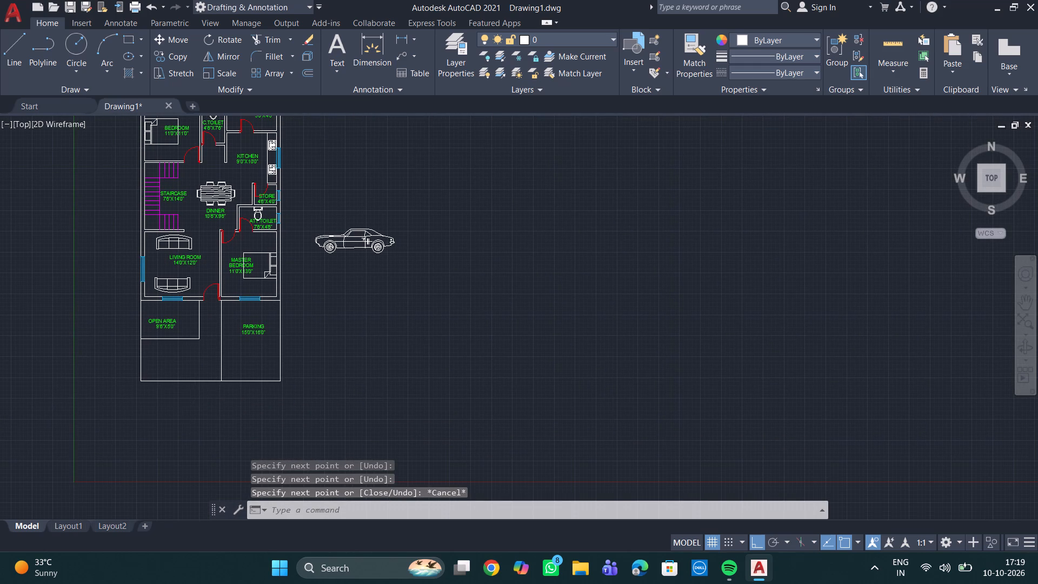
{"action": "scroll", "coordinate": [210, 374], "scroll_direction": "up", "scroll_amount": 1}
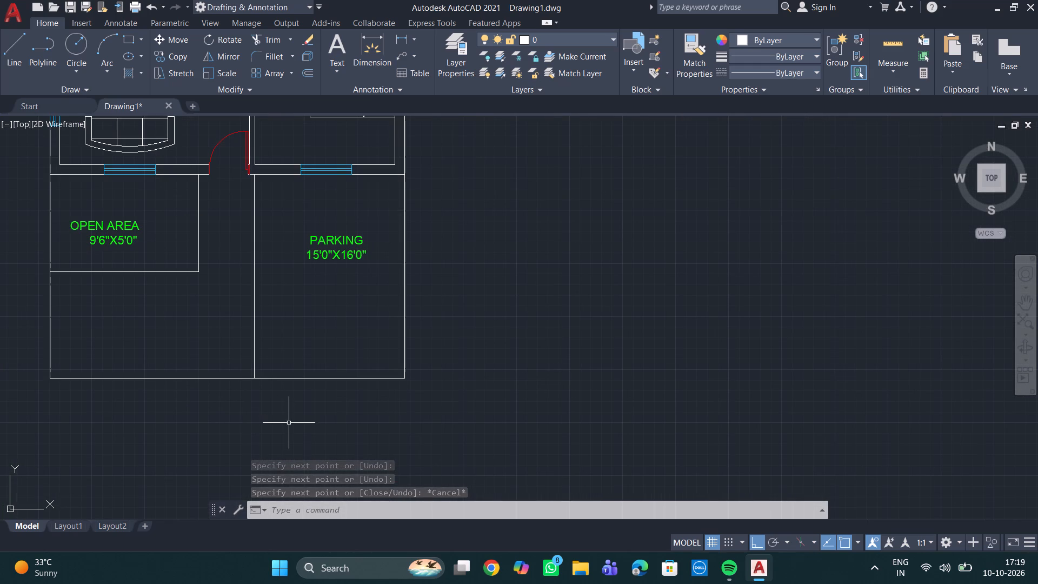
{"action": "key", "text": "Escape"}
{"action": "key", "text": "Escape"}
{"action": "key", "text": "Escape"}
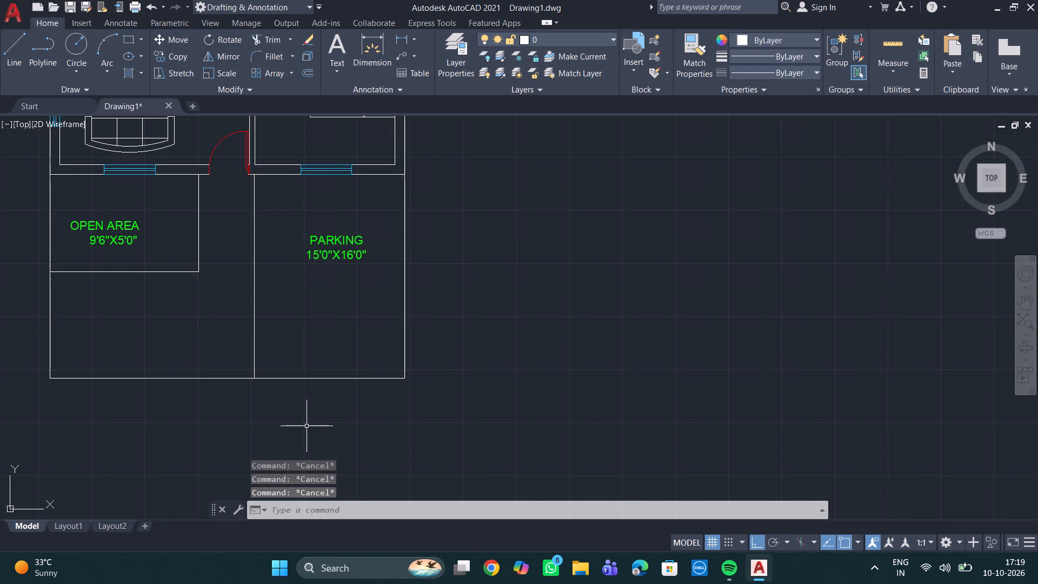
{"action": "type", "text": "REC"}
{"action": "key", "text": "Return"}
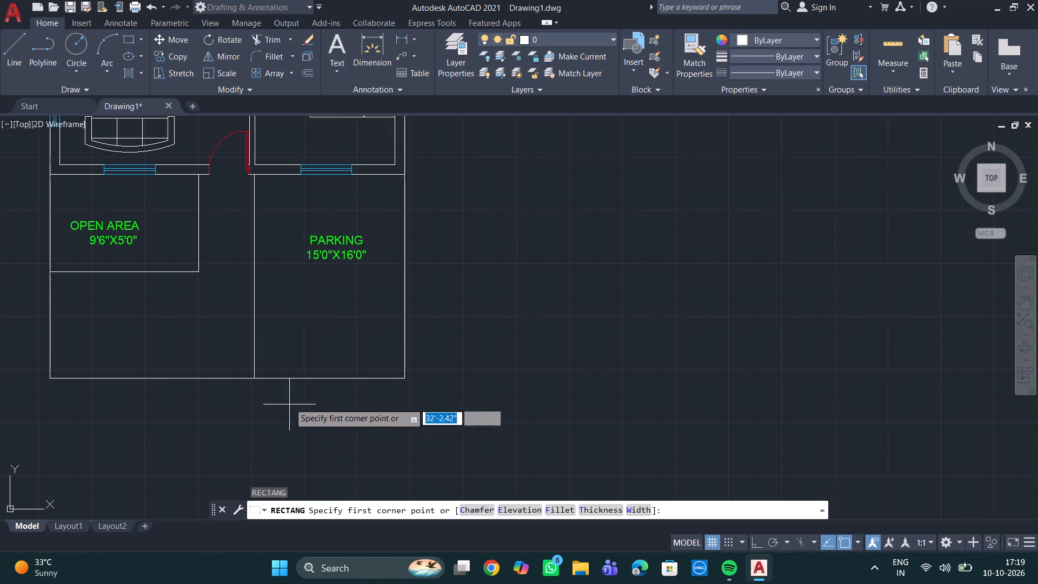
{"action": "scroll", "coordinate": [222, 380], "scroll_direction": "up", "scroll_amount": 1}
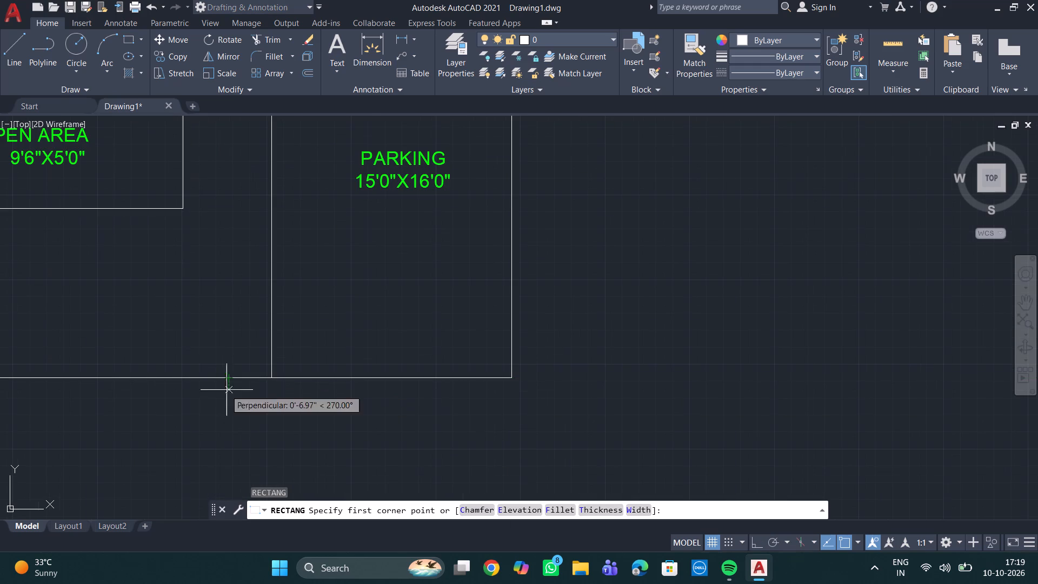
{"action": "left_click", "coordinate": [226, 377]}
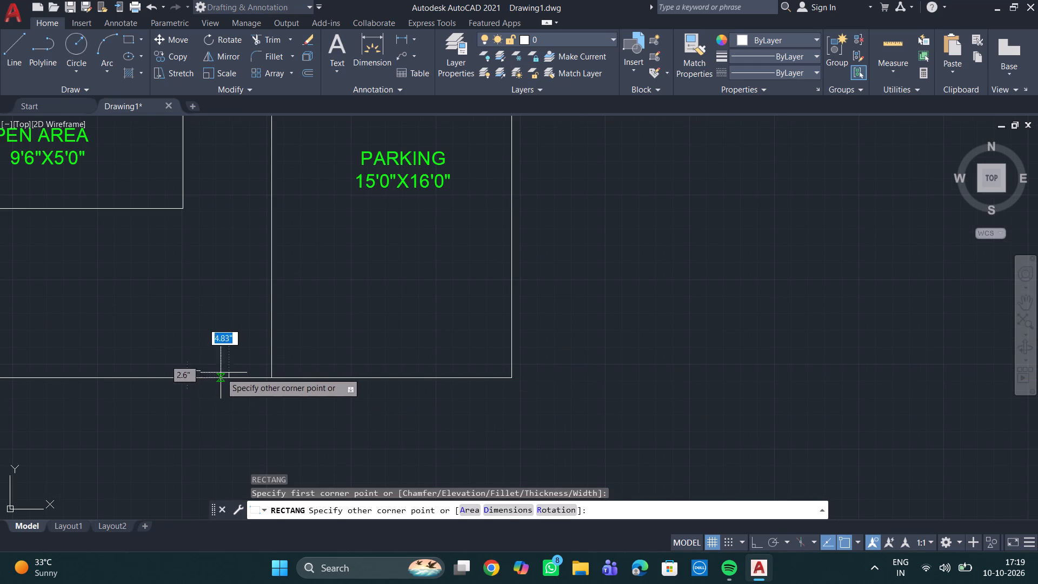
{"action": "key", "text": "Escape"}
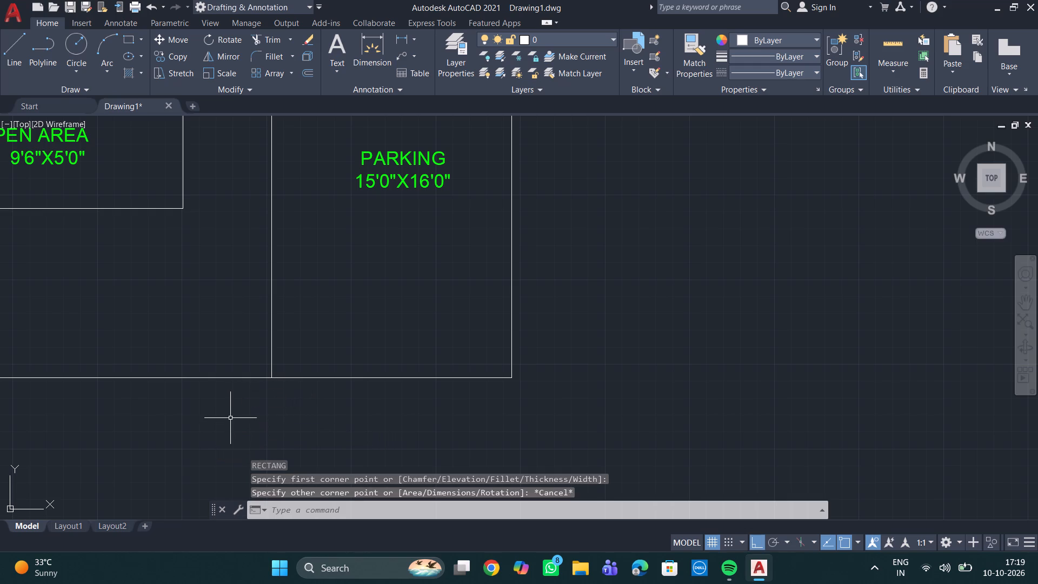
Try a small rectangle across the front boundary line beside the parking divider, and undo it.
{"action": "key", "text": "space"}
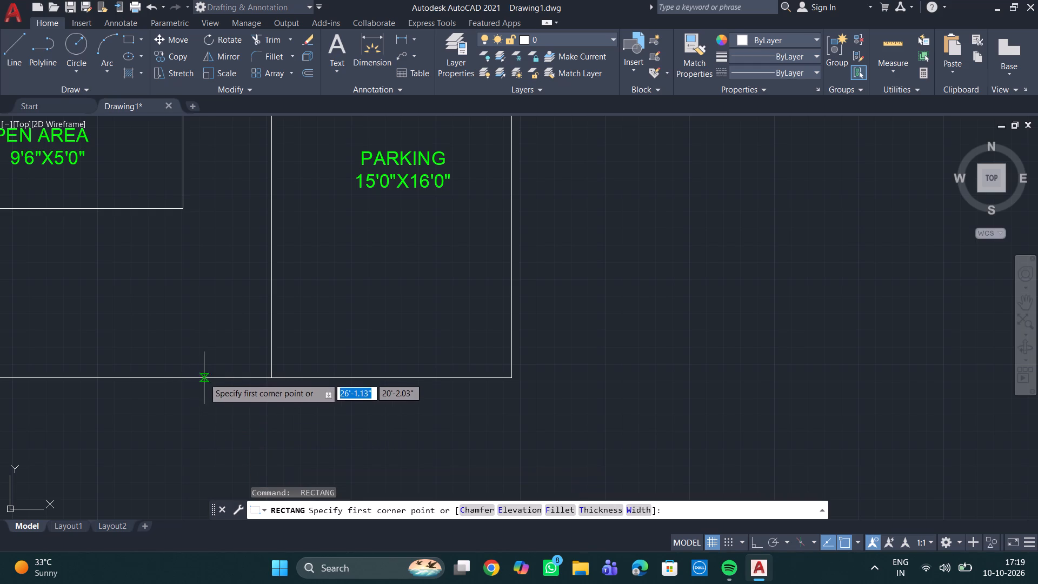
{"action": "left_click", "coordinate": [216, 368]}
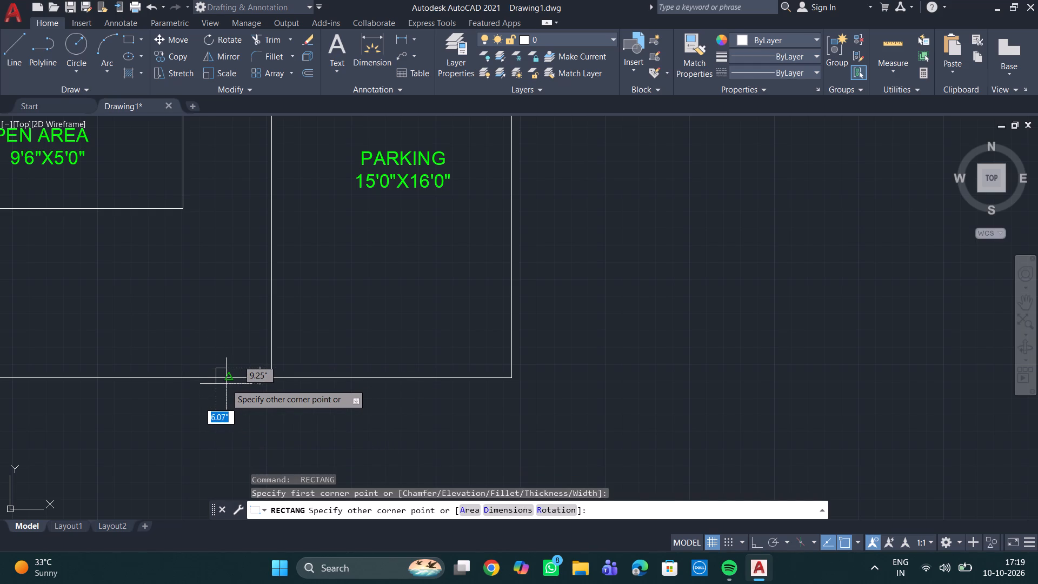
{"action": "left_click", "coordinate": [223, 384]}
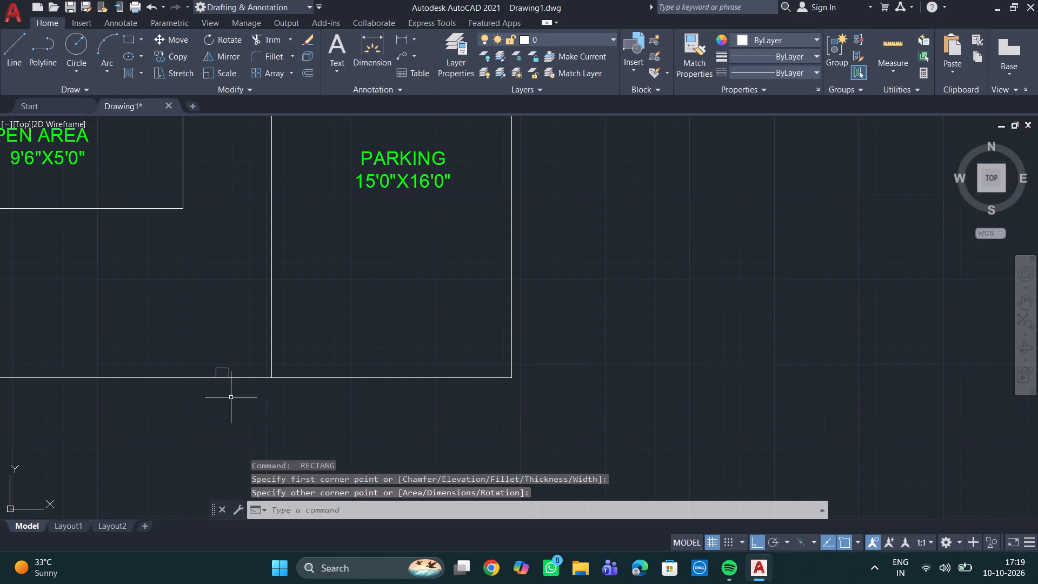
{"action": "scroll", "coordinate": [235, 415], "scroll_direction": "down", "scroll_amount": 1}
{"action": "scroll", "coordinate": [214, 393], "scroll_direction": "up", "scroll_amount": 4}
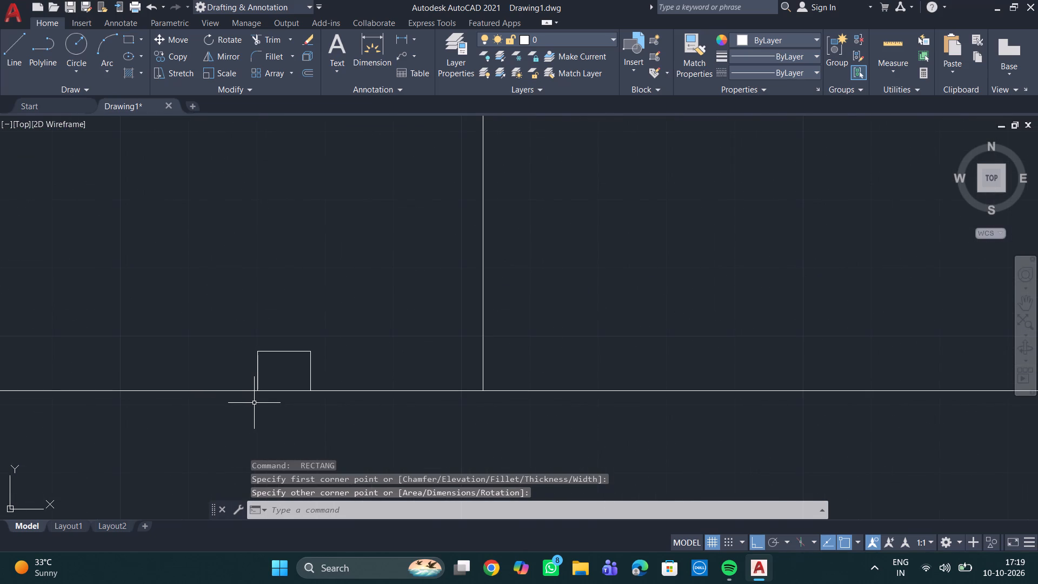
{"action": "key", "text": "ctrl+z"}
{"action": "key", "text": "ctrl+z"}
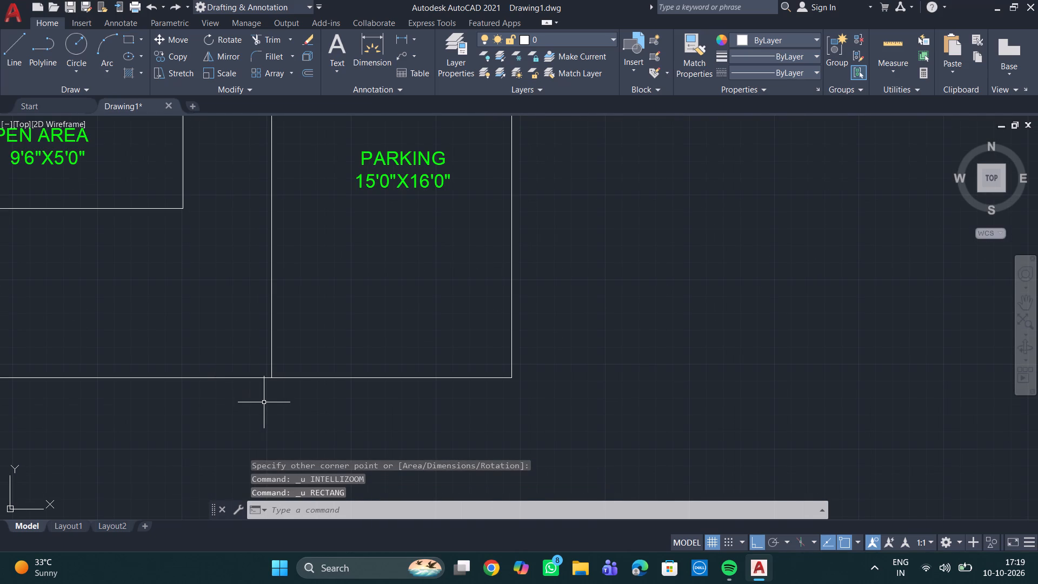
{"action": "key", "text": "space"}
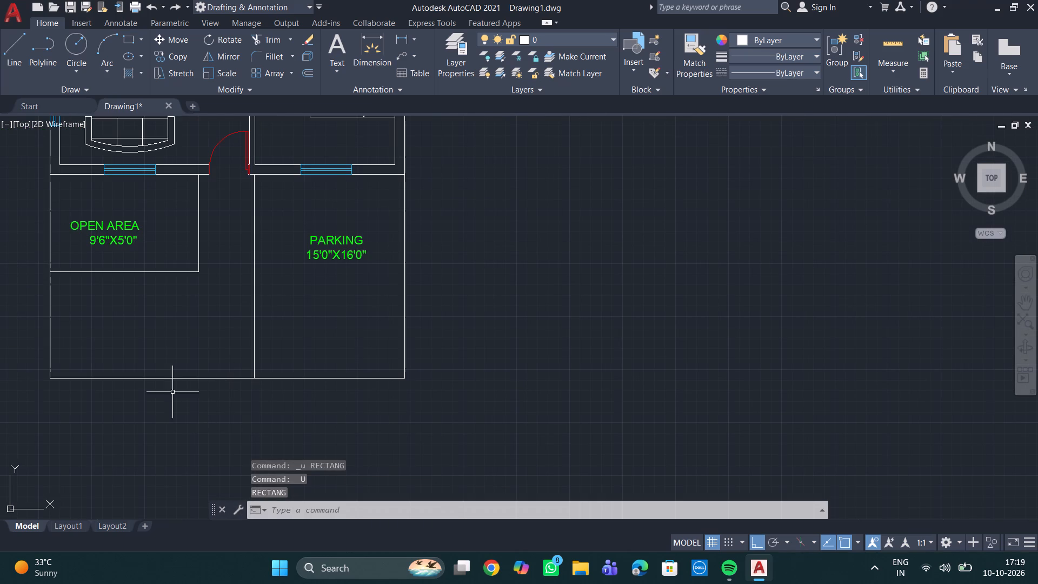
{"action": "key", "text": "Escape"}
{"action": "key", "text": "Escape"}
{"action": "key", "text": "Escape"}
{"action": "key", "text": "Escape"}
Draw a gate post rectangle about 6" wide and 1' deep, straddling the front boundary on the open-area side of the parking divider.
{"action": "left_click", "coordinate": [195, 355]}
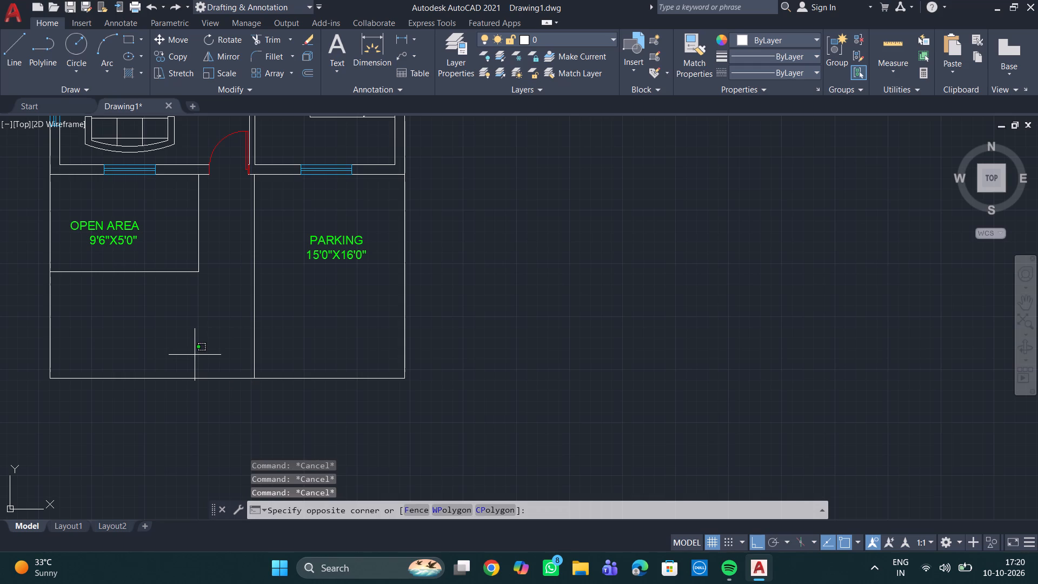
{"action": "type", "text": "REC"}
{"action": "key", "text": "Return"}
{"action": "scroll", "coordinate": [244, 370], "scroll_direction": "up", "scroll_amount": 1}
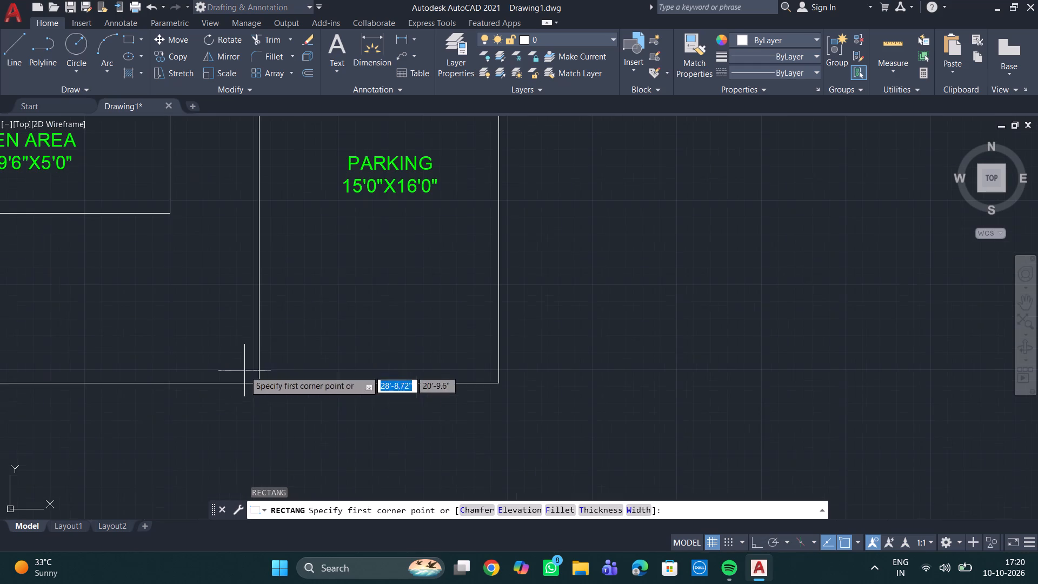
{"action": "left_click", "coordinate": [193, 373]}
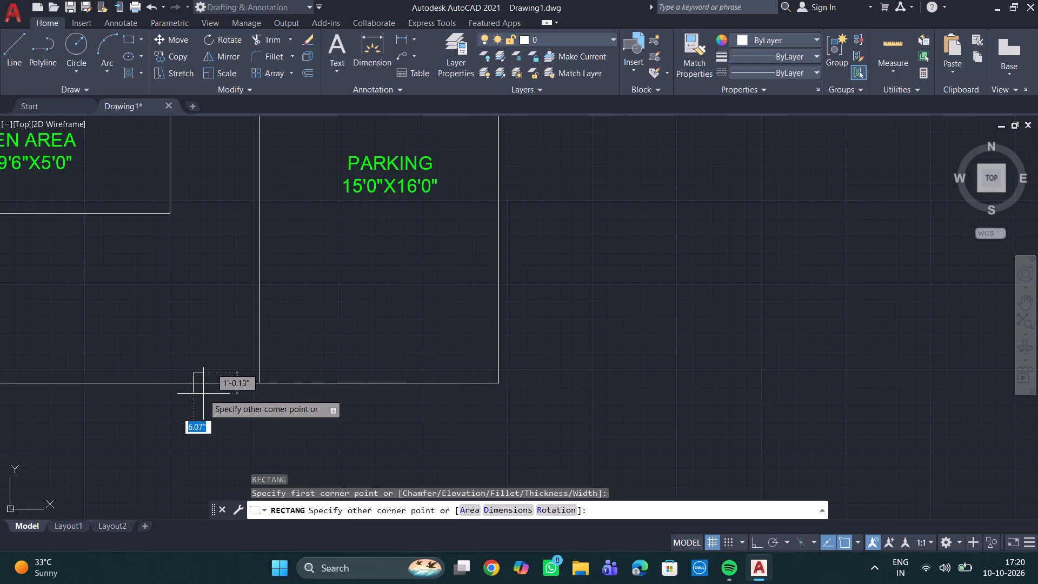
{"action": "left_click", "coordinate": [203, 394]}
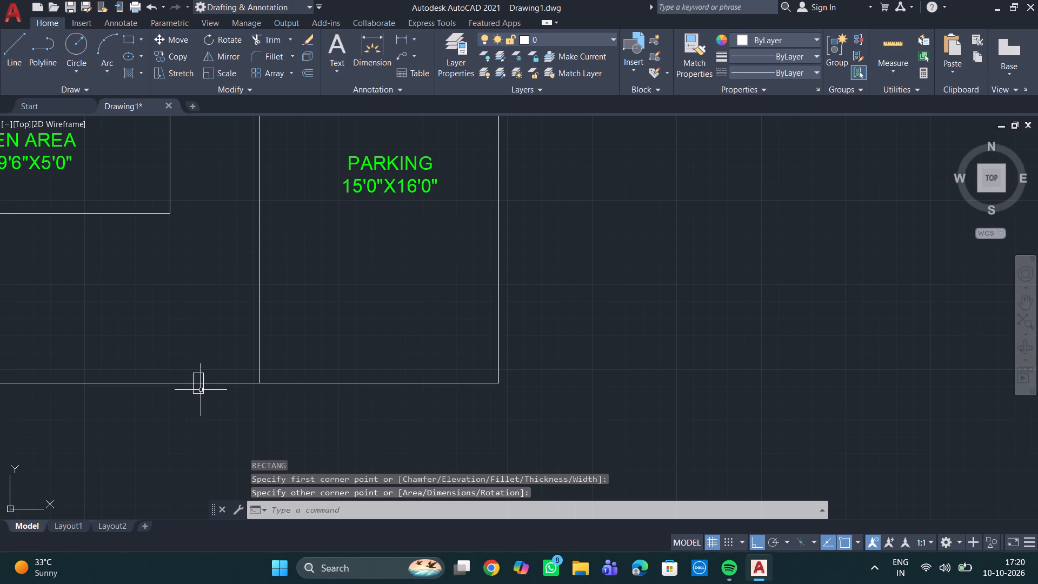
Copy the gate post rectangle straight along the front boundary, away from PARKING, to leave a gate opening beneath the OPEN AREA.
{"action": "left_click", "coordinate": [203, 389]}
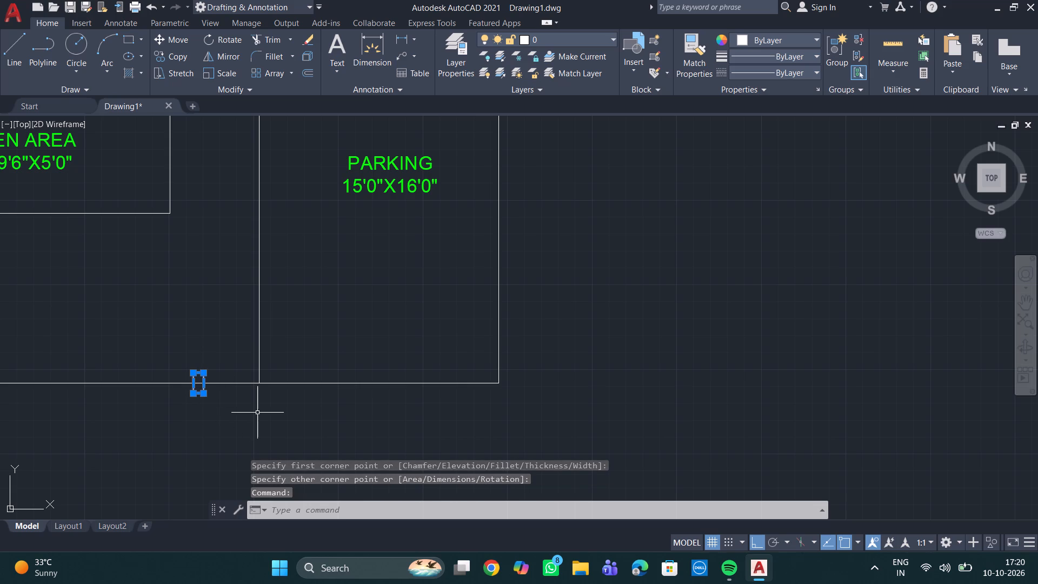
{"action": "type", "text": "CO"}
{"action": "key", "text": "Return"}
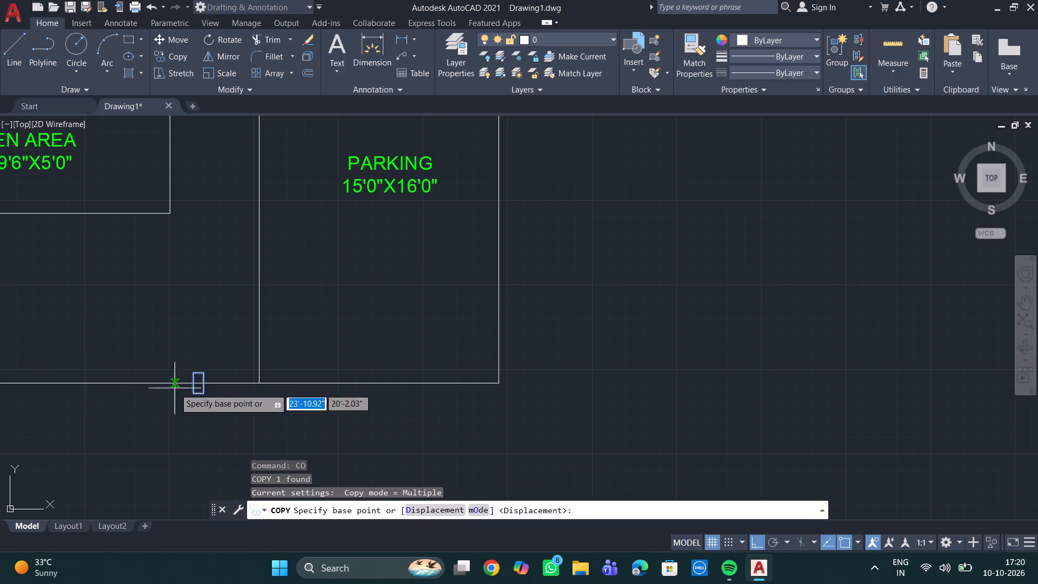
{"action": "scroll", "coordinate": [235, 409], "scroll_direction": "up", "scroll_amount": 1}
{"action": "left_click", "coordinate": [167, 369]}
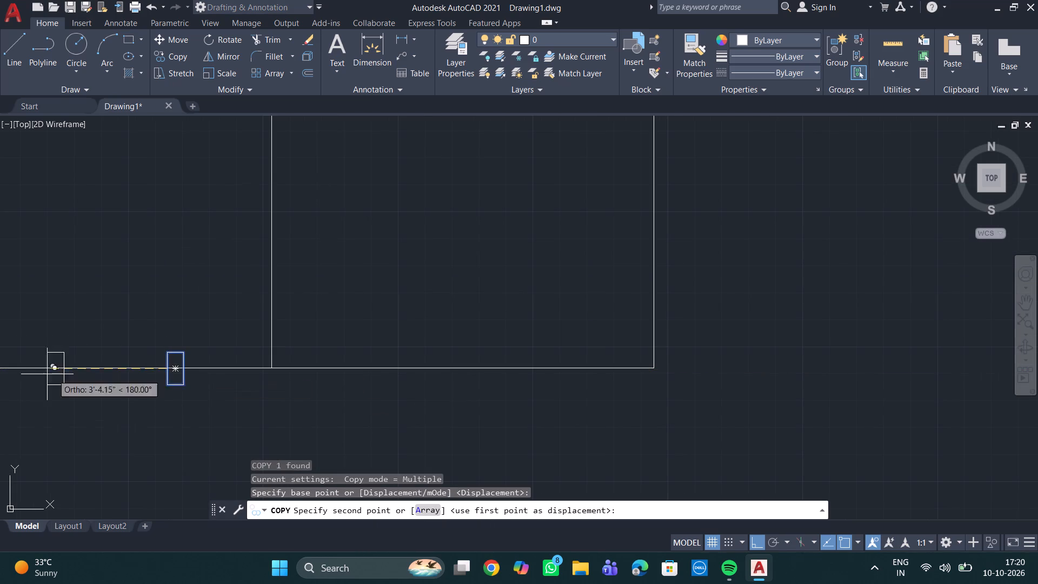
{"action": "scroll", "coordinate": [0, 369], "scroll_direction": "down", "scroll_amount": 1}
{"action": "middle_click_drag", "start_coordinate": [119, 351], "coordinate": [164, 359]}
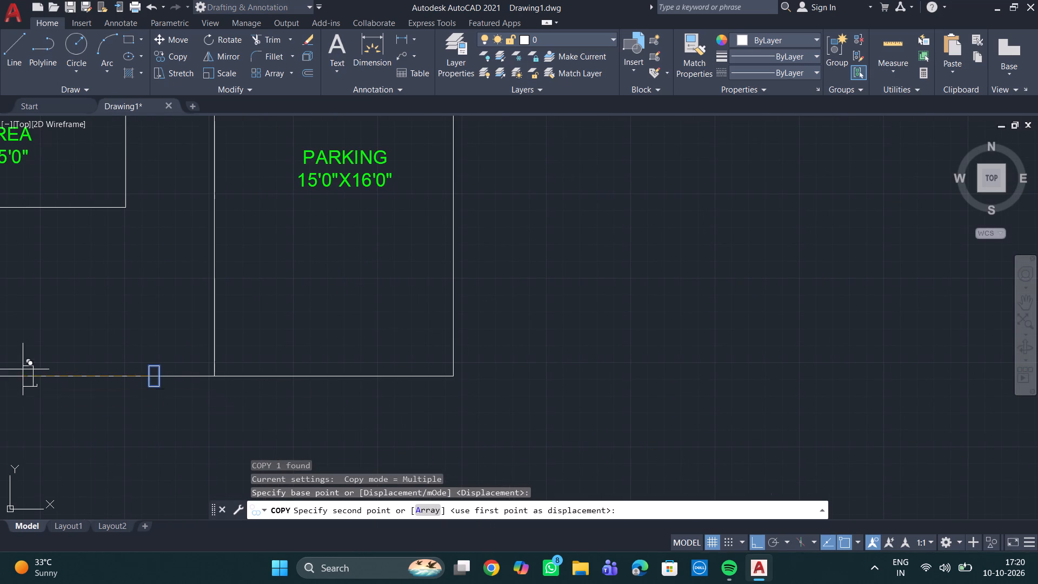
{"action": "middle_click_drag", "start_coordinate": [15, 379], "coordinate": [88, 381]}
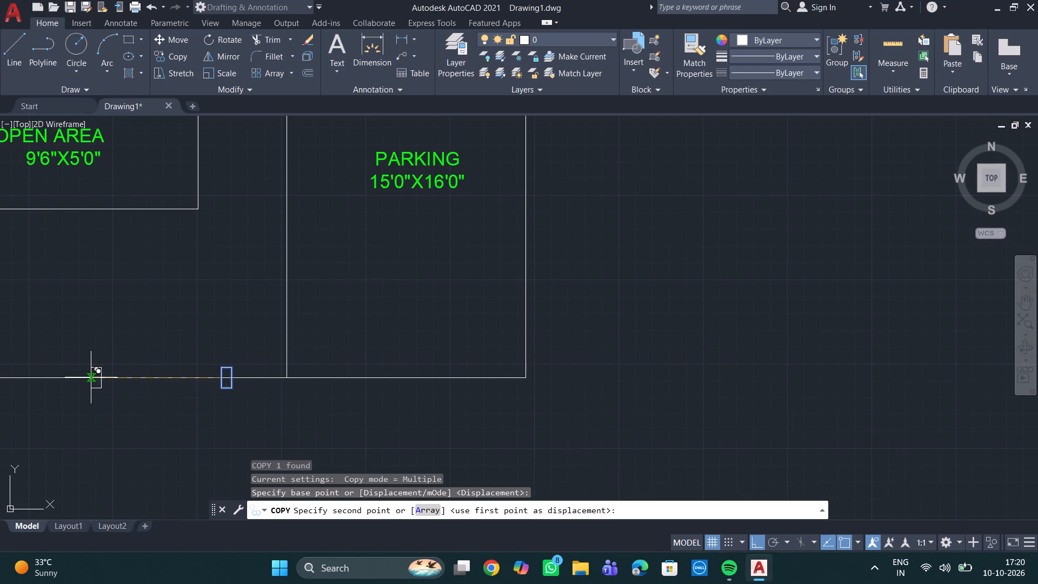
{"action": "left_click", "coordinate": [91, 377]}
{"action": "key", "text": "Escape"}
{"action": "key", "text": "Escape"}
{"action": "key", "text": "Escape"}
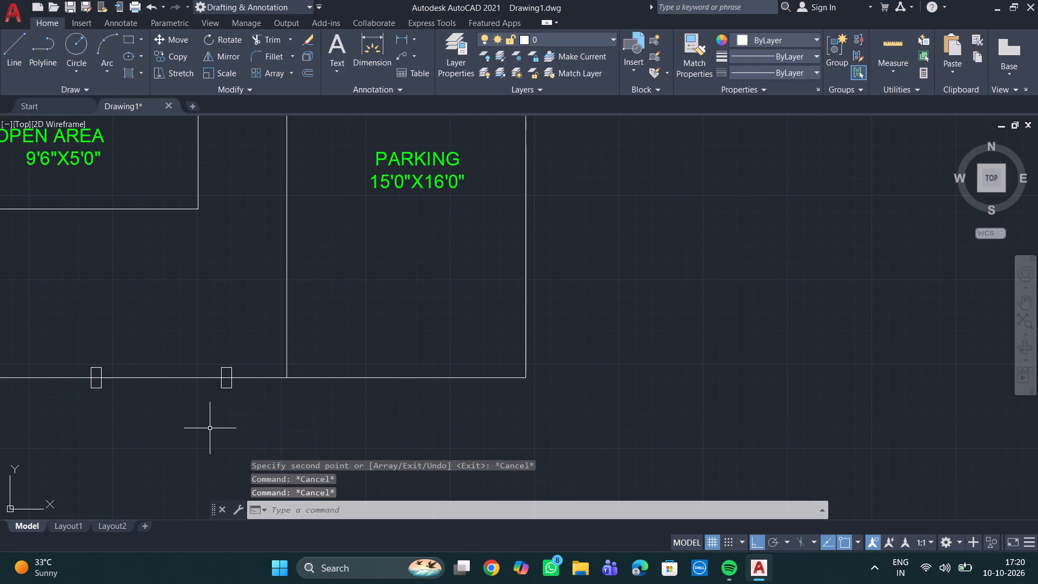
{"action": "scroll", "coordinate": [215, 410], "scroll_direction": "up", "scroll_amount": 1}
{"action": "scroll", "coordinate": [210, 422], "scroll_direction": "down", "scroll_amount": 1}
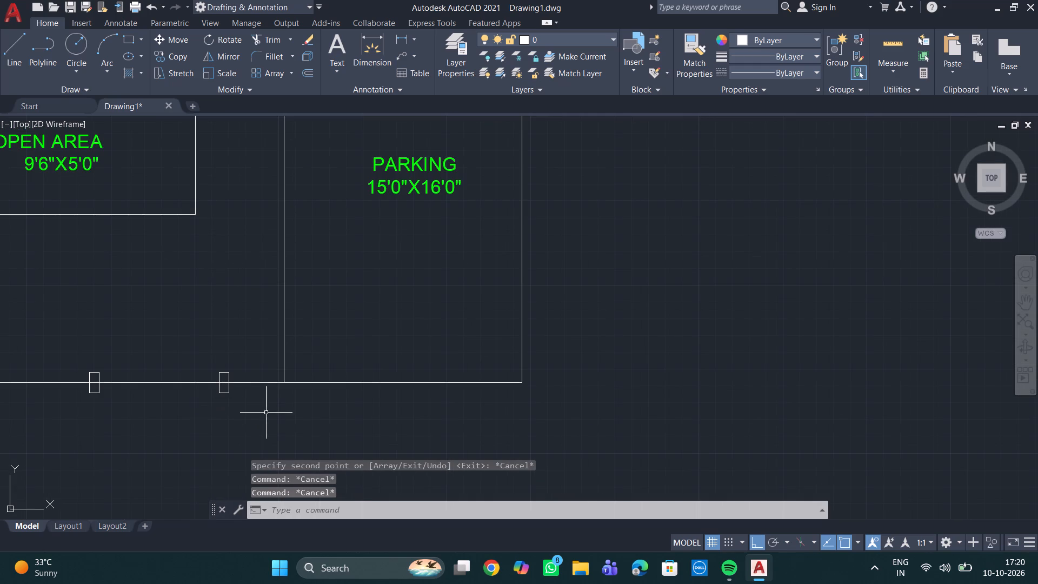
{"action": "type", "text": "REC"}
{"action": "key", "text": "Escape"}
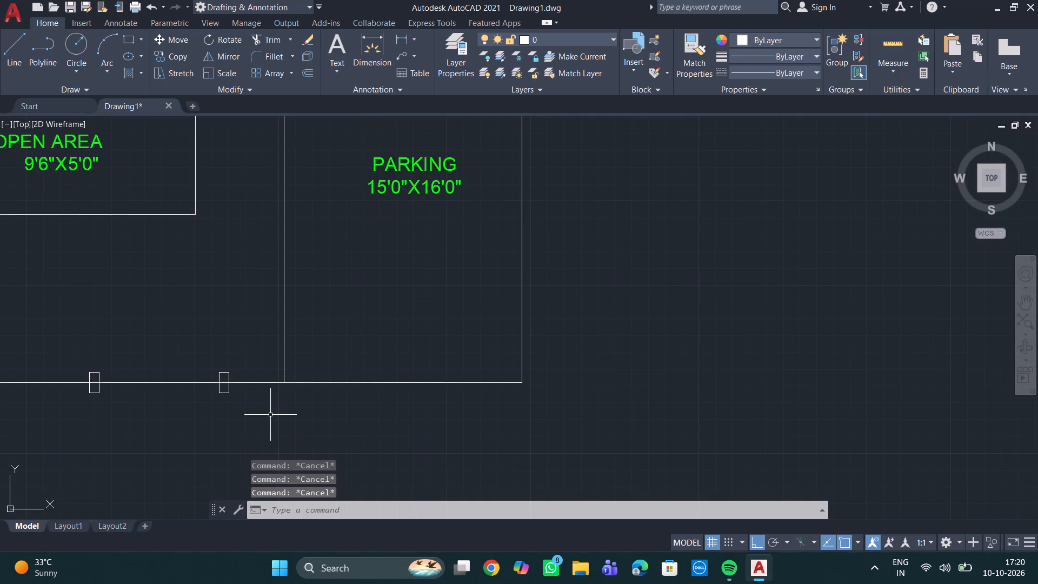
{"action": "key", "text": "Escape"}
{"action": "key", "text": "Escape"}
Copy the 11'0"X11'0" bedroom's door leaf and swing arc to the front boundary, hinged on the inner edge of the post nearest PARKING.
{"action": "scroll", "coordinate": [424, 281], "scroll_direction": "down", "scroll_amount": 4}
{"action": "middle_click_drag", "start_coordinate": [431, 296], "coordinate": [434, 420]}
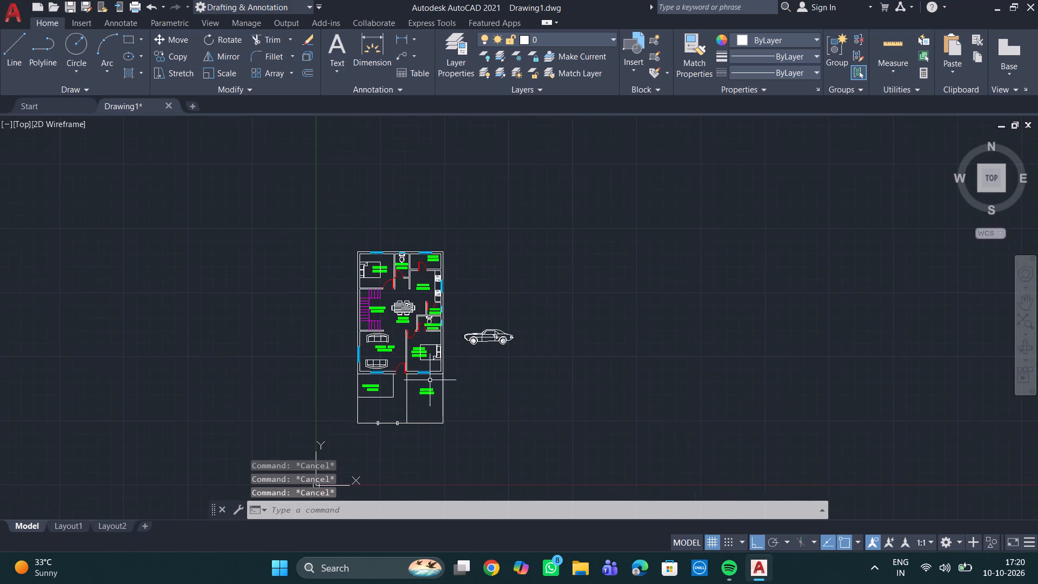
{"action": "scroll", "coordinate": [425, 325], "scroll_direction": "up", "scroll_amount": 3}
{"action": "middle_click_drag", "start_coordinate": [335, 238], "coordinate": [477, 388]}
{"action": "scroll", "coordinate": [458, 320], "scroll_direction": "up", "scroll_amount": 1}
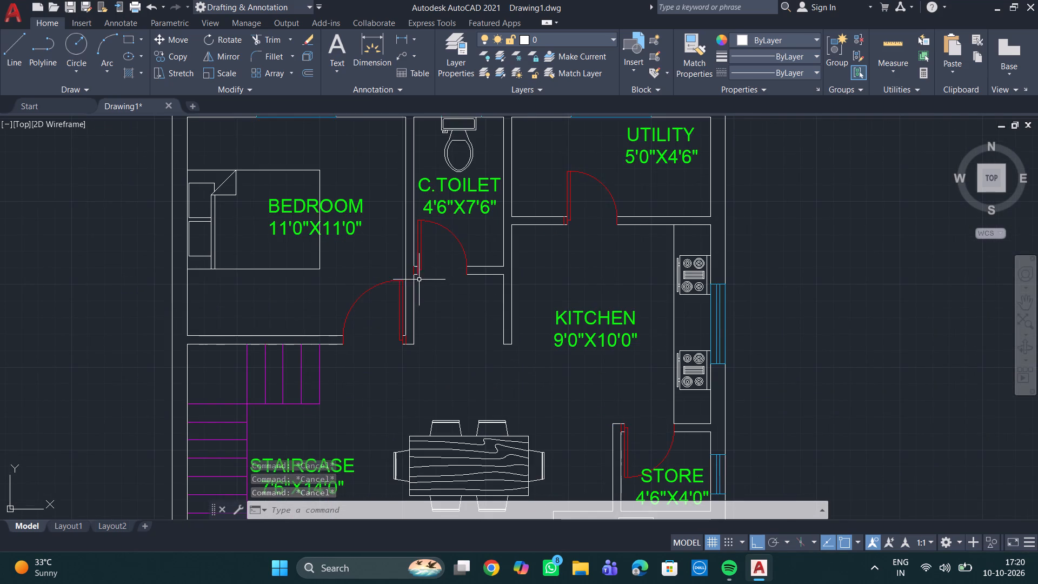
{"action": "scroll", "coordinate": [418, 277], "scroll_direction": "up", "scroll_amount": 2}
{"action": "left_click", "coordinate": [376, 284]}
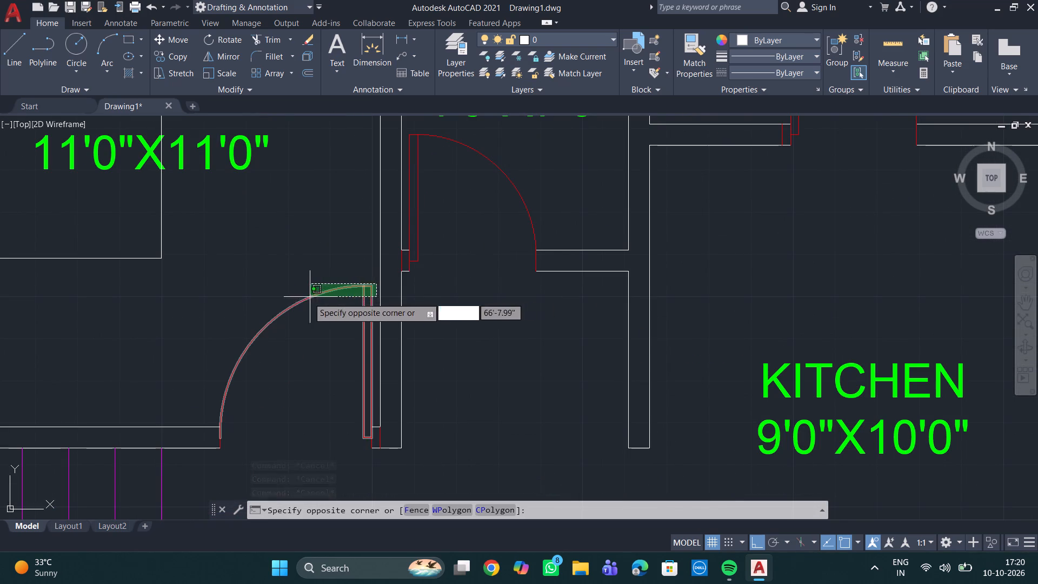
{"action": "left_click", "coordinate": [281, 306]}
{"action": "type", "text": "CO"}
{"action": "key", "text": "Return"}
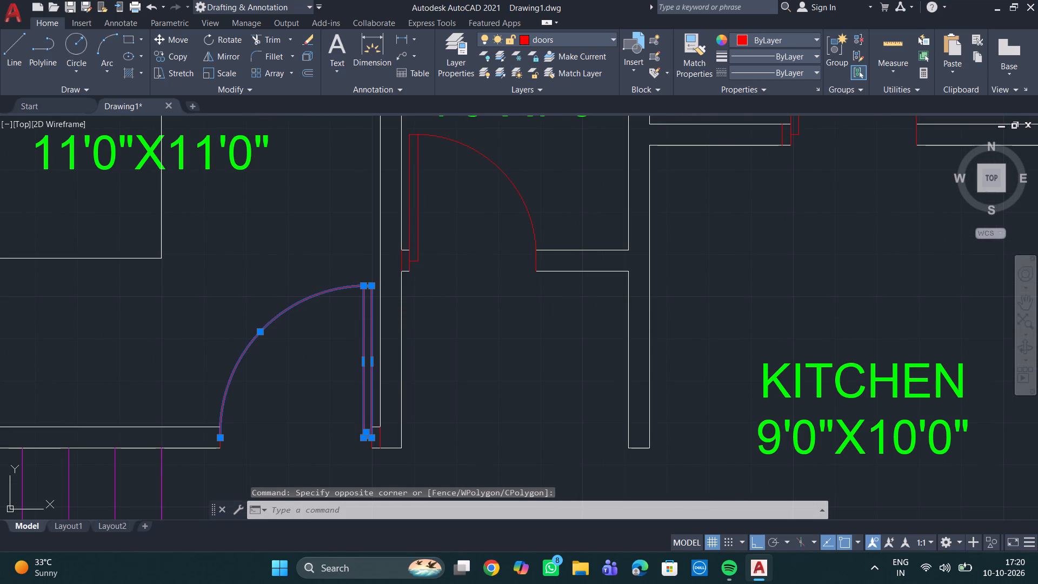
{"action": "scroll", "coordinate": [383, 400], "scroll_direction": "up", "scroll_amount": 1}
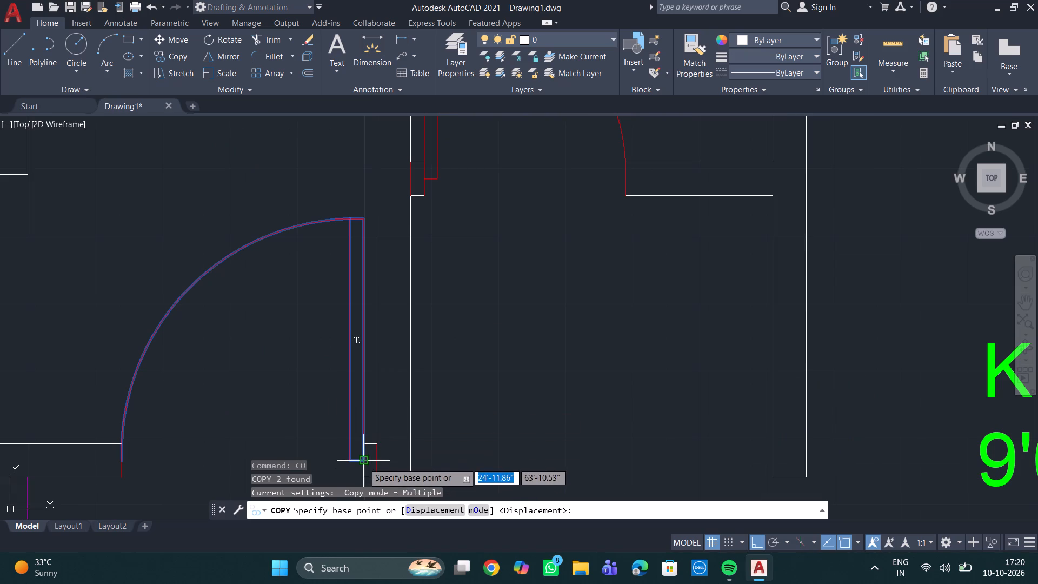
{"action": "left_click", "coordinate": [363, 462]}
{"action": "scroll", "coordinate": [447, 491], "scroll_direction": "down", "scroll_amount": 3}
{"action": "middle_click_drag", "start_coordinate": [440, 480], "coordinate": [437, 202]}
{"action": "middle_click_drag", "start_coordinate": [566, 333], "coordinate": [458, 196]}
{"action": "scroll", "coordinate": [458, 196], "scroll_direction": "down", "scroll_amount": 3}
{"action": "scroll", "coordinate": [482, 290], "scroll_direction": "down", "scroll_amount": 3}
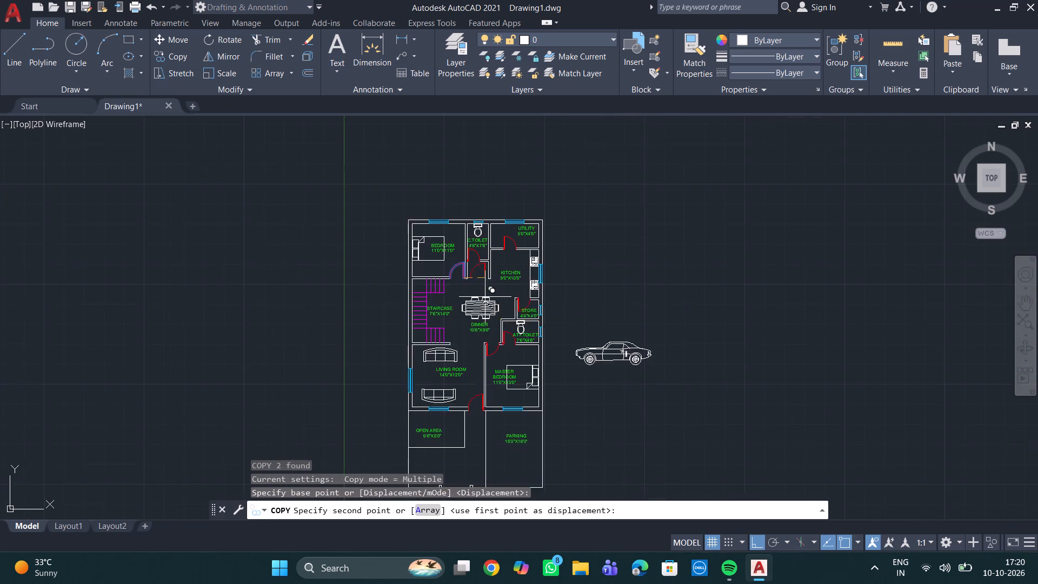
{"action": "middle_click_drag", "start_coordinate": [488, 298], "coordinate": [442, 198]}
{"action": "scroll", "coordinate": [431, 326], "scroll_direction": "up", "scroll_amount": 2}
{"action": "middle_click_drag", "start_coordinate": [411, 384], "coordinate": [357, 198]}
{"action": "scroll", "coordinate": [335, 306], "scroll_direction": "up", "scroll_amount": 2}
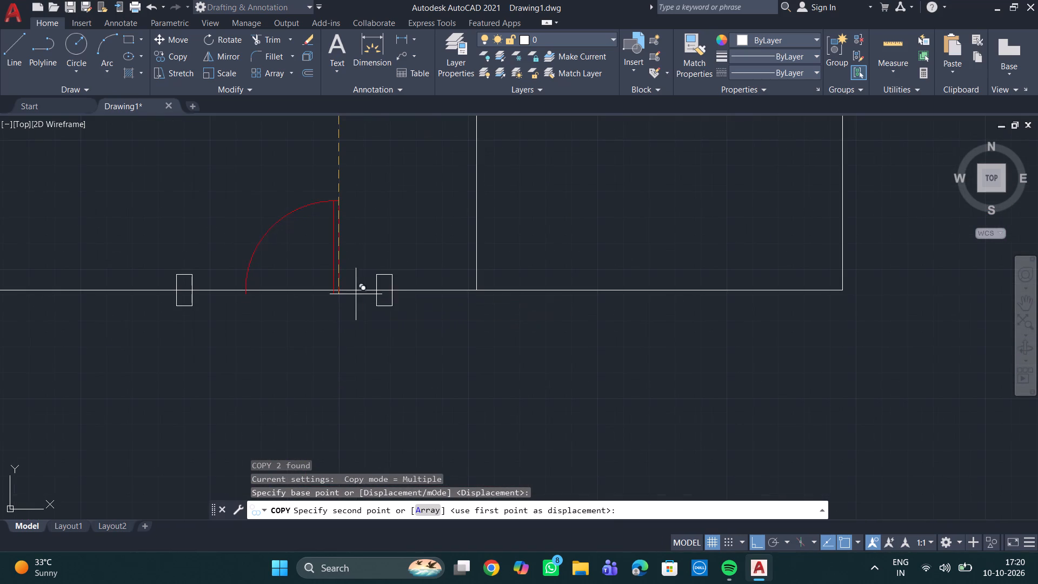
{"action": "left_click", "coordinate": [375, 288]}
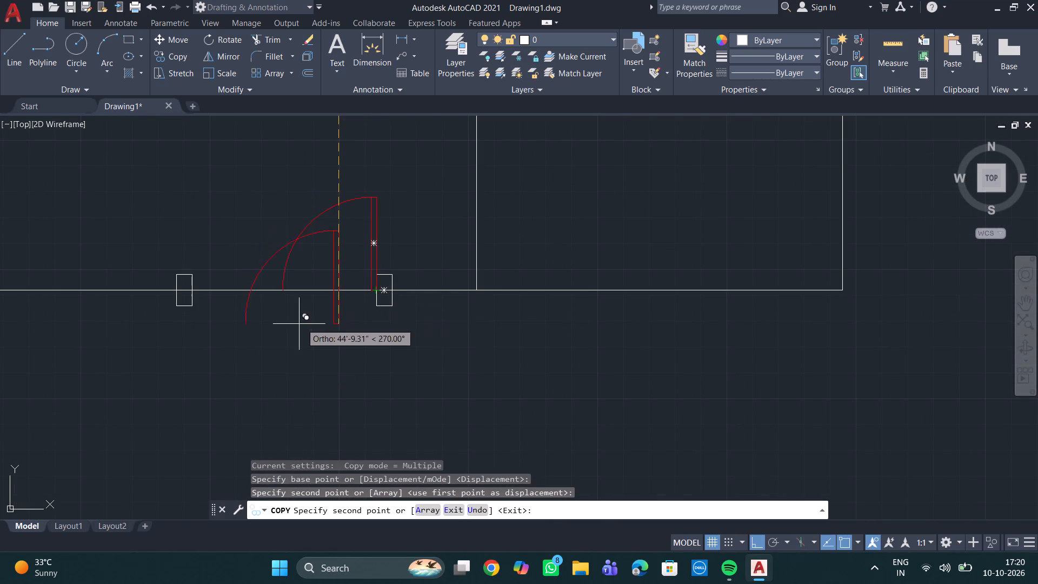
{"action": "key", "text": "Escape"}
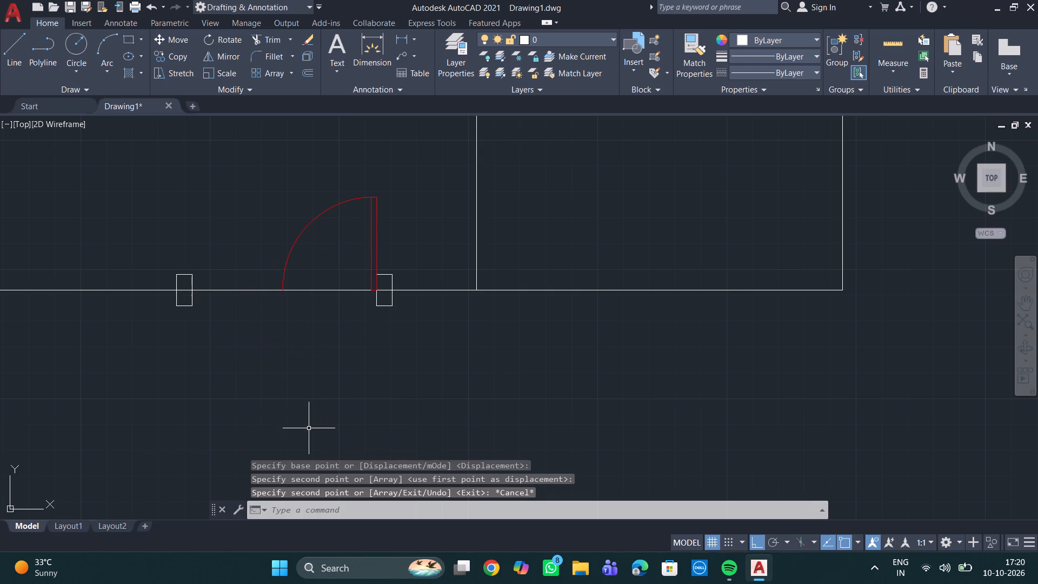
Mirror the gate leaf and swing arc about a vertical line through the arc's free end, keeping the original, to form a double gate.
{"action": "left_click", "coordinate": [409, 219]}
{"action": "left_click", "coordinate": [262, 201]}
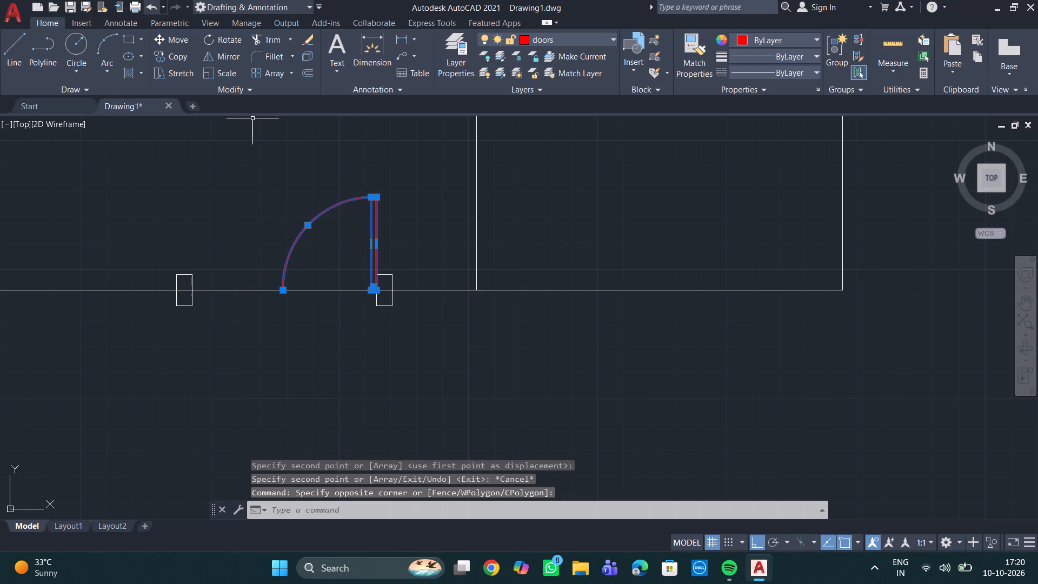
{"action": "left_click", "coordinate": [215, 56]}
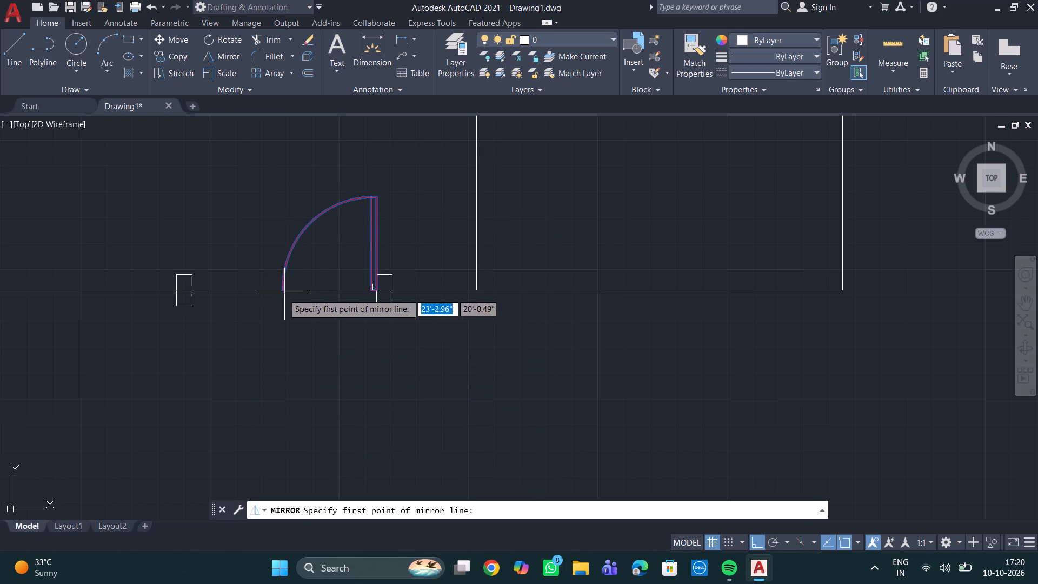
{"action": "left_click", "coordinate": [282, 288]}
{"action": "left_click", "coordinate": [271, 351]}
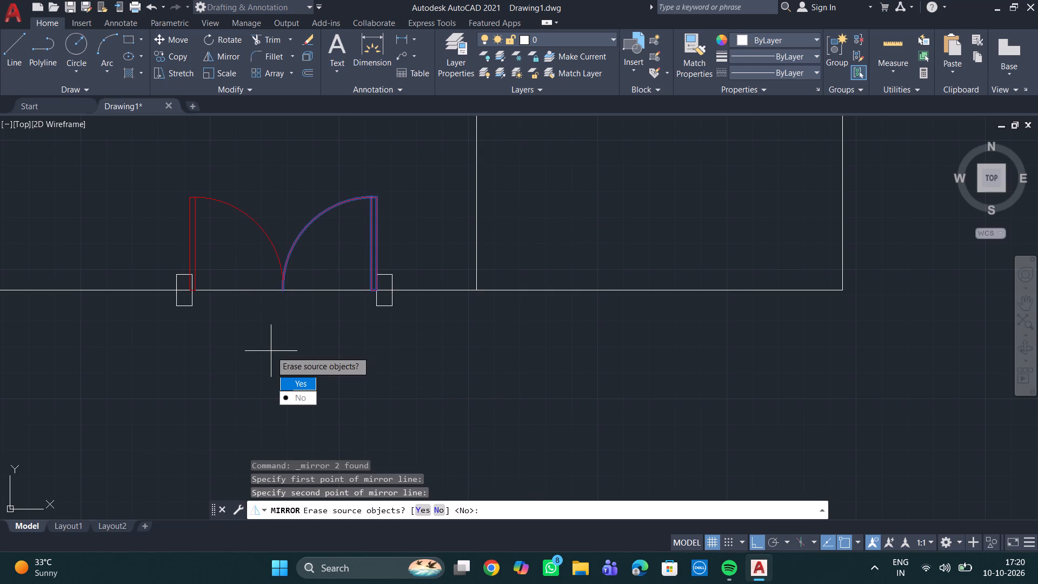
{"action": "left_click_drag", "start_coordinate": [295, 394], "coordinate": [271, 351]}
Move the gate post farther from PARKING along the front boundary to the mirrored gate leaf's outer bottom corner.
{"action": "scroll", "coordinate": [192, 282], "scroll_direction": "up", "scroll_amount": 3}
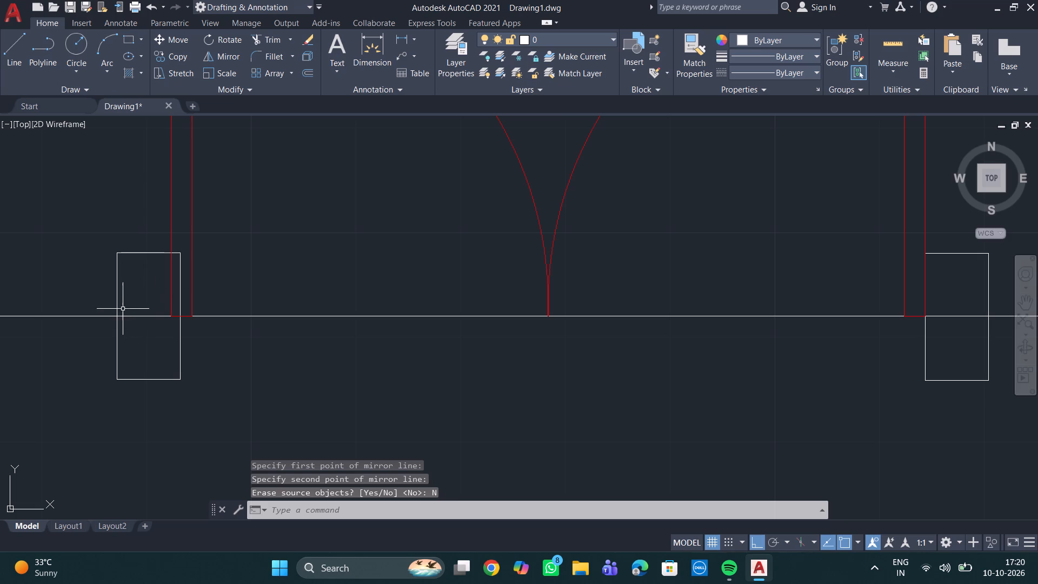
{"action": "left_click", "coordinate": [118, 298]}
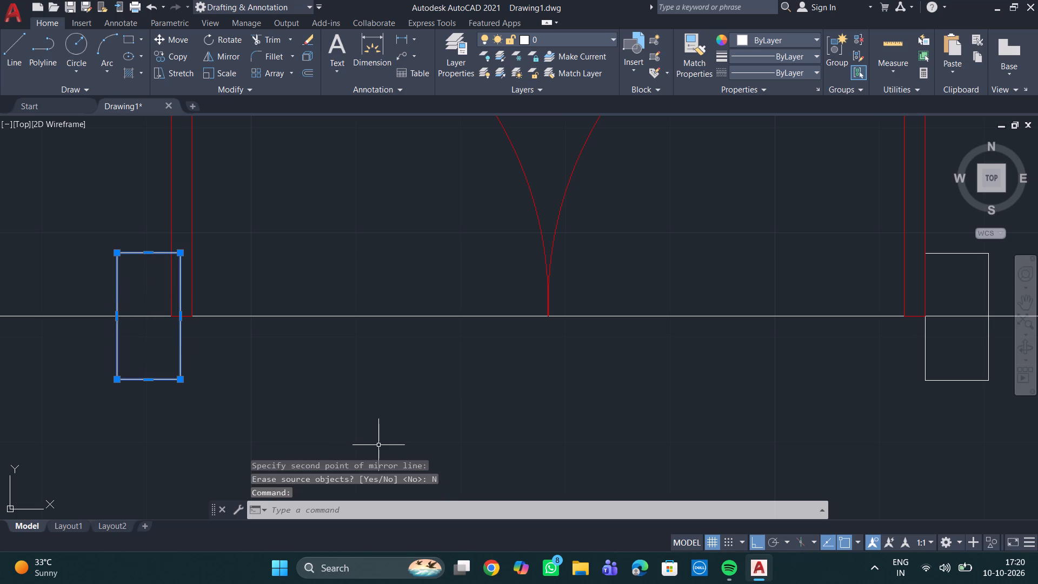
{"action": "key", "text": "m"}
{"action": "key", "text": "Return"}
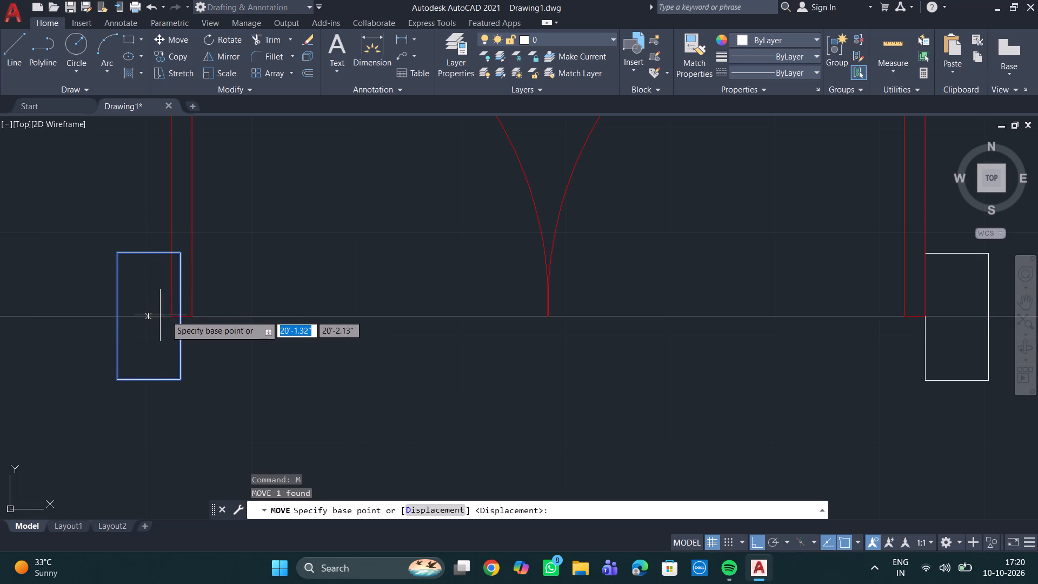
{"action": "left_click", "coordinate": [182, 316]}
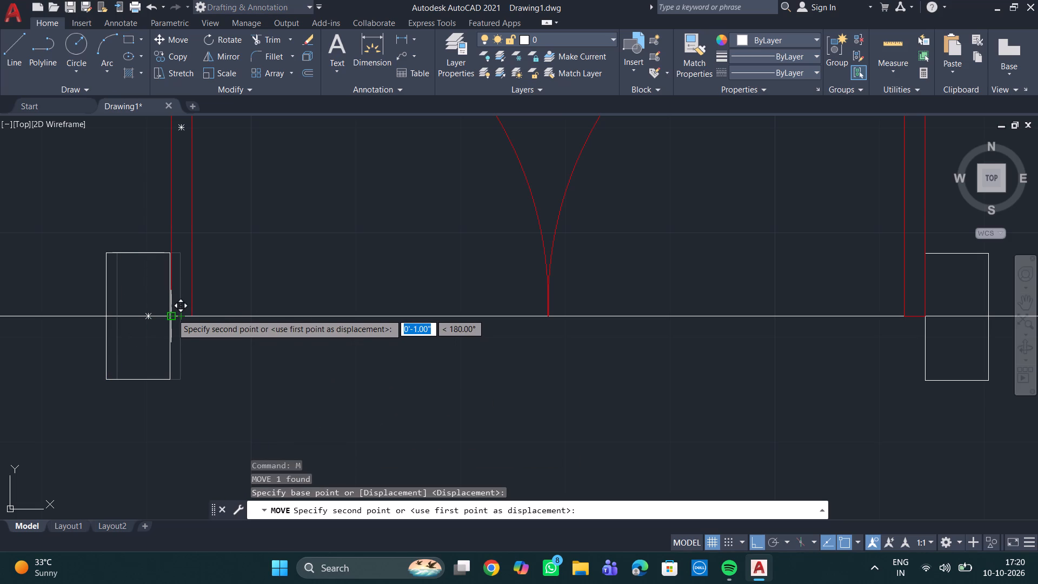
{"action": "scroll", "coordinate": [172, 313], "scroll_direction": "up", "scroll_amount": 2}
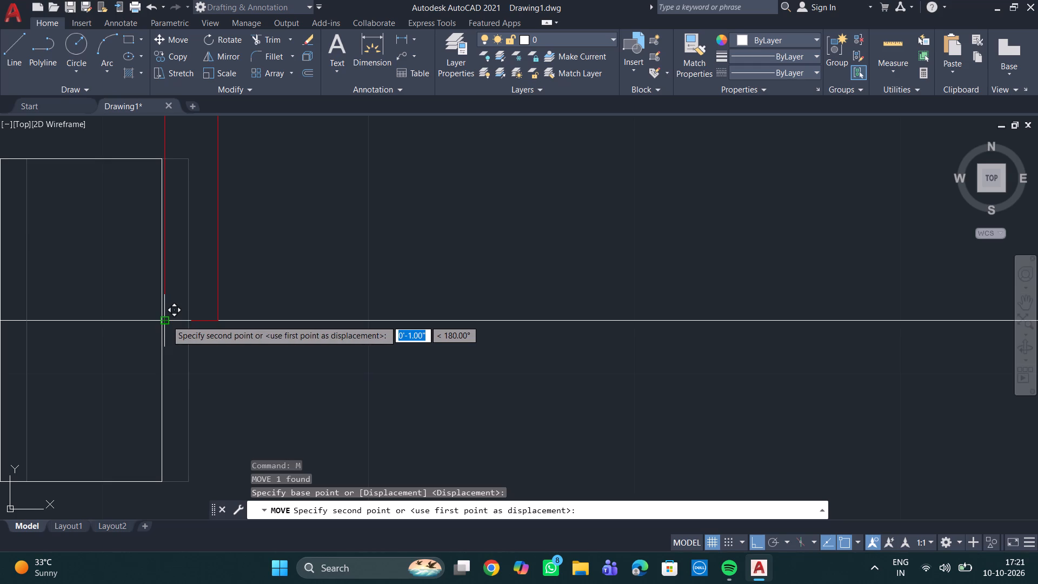
{"action": "left_click", "coordinate": [167, 320]}
Stretch that post's inner edge to meet the mirrored leaf's outer edge exactly, closing the small gap.
{"action": "scroll", "coordinate": [192, 352], "scroll_direction": "up", "scroll_amount": 3}
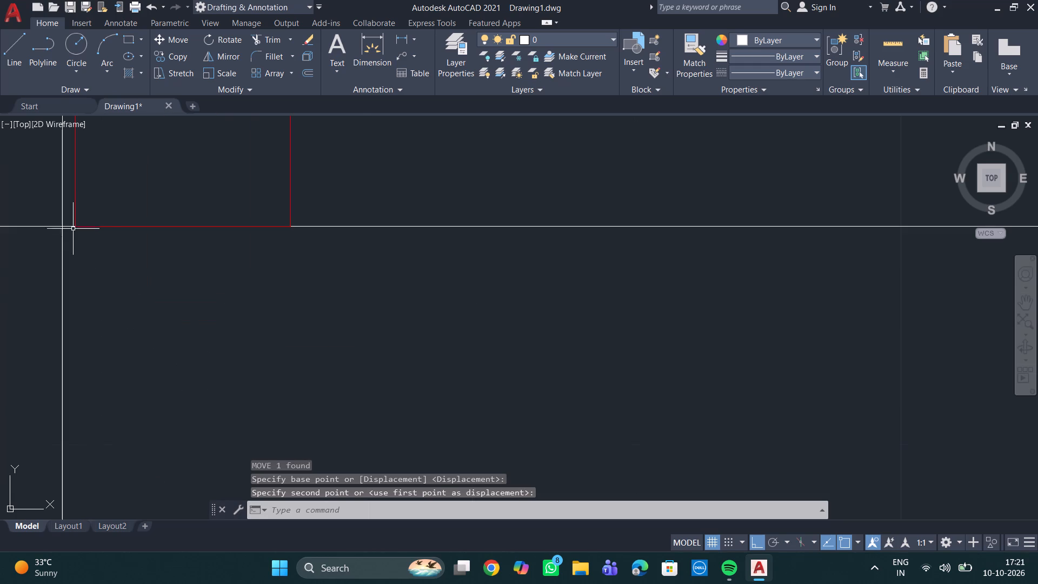
{"action": "left_click", "coordinate": [63, 212]}
{"action": "left_click", "coordinate": [61, 224]}
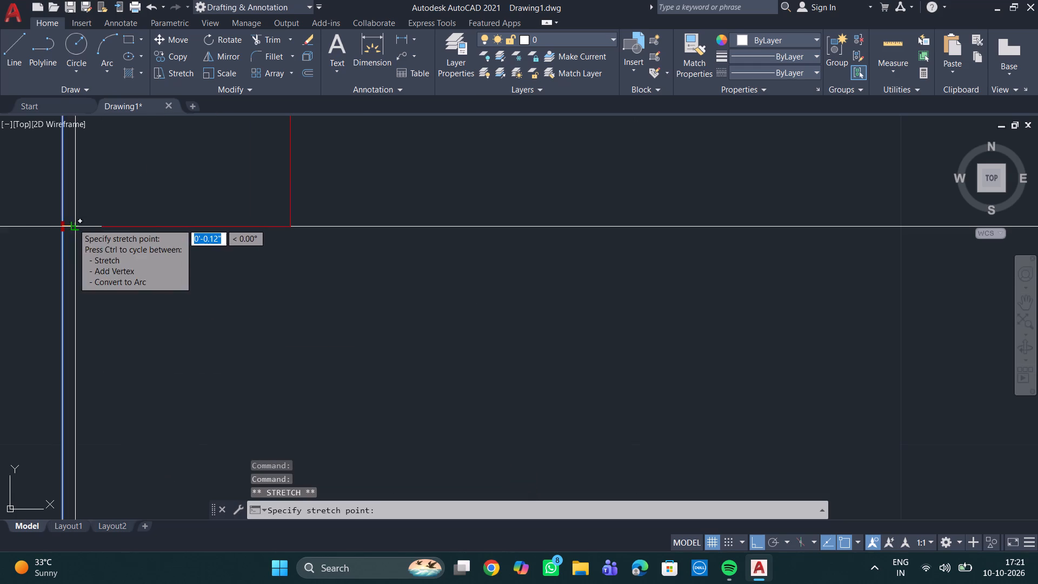
{"action": "left_click", "coordinate": [73, 223]}
{"action": "scroll", "coordinate": [177, 281], "scroll_direction": "down", "scroll_amount": 4}
{"action": "scroll", "coordinate": [255, 337], "scroll_direction": "down", "scroll_amount": 2}
{"action": "middle_click_drag", "start_coordinate": [254, 338], "coordinate": [247, 350]}
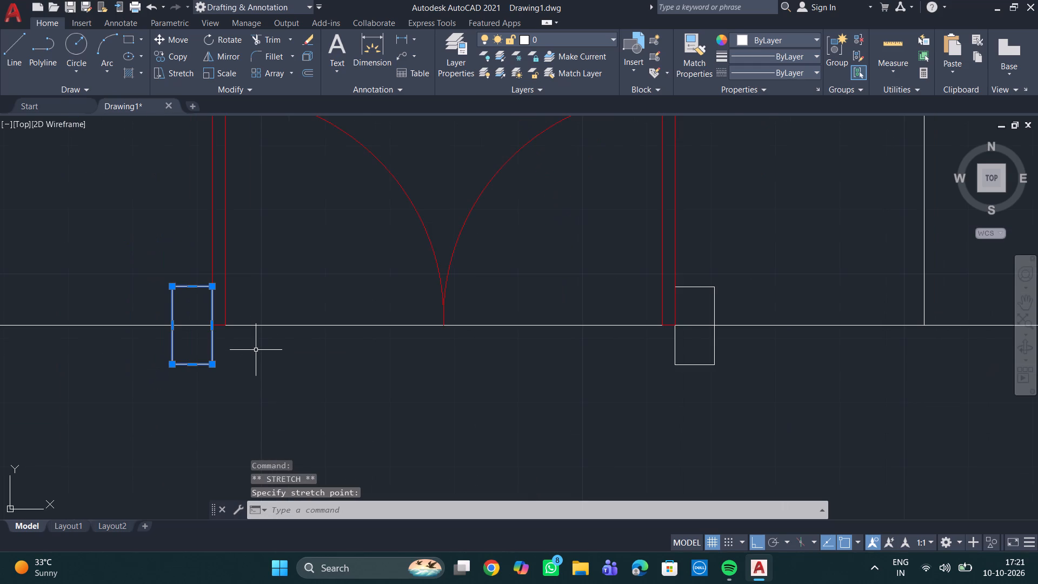
{"action": "key", "text": "Escape"}
Switch the car block beside the house to its Sports Car (Top) view.
{"action": "scroll", "coordinate": [272, 342], "scroll_direction": "down", "scroll_amount": 3}
{"action": "middle_click_drag", "start_coordinate": [331, 375], "coordinate": [329, 403]}
{"action": "scroll", "coordinate": [322, 370], "scroll_direction": "down", "scroll_amount": 2}
{"action": "scroll", "coordinate": [324, 364], "scroll_direction": "up", "scroll_amount": 1}
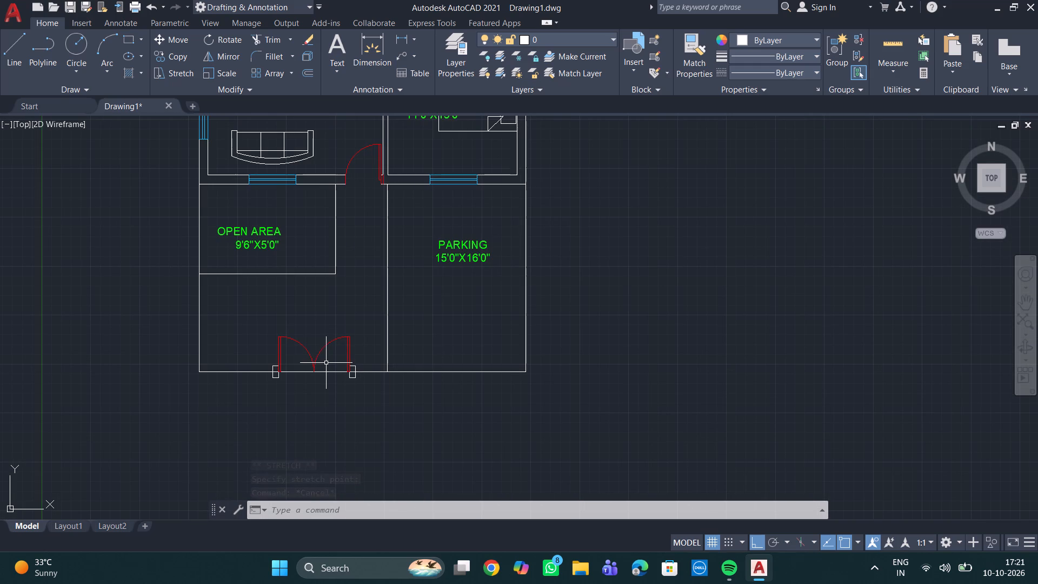
{"action": "scroll", "coordinate": [326, 363], "scroll_direction": "up", "scroll_amount": 1}
{"action": "scroll", "coordinate": [601, 336], "scroll_direction": "down", "scroll_amount": 3}
{"action": "middle_click_drag", "start_coordinate": [587, 337], "coordinate": [536, 354]}
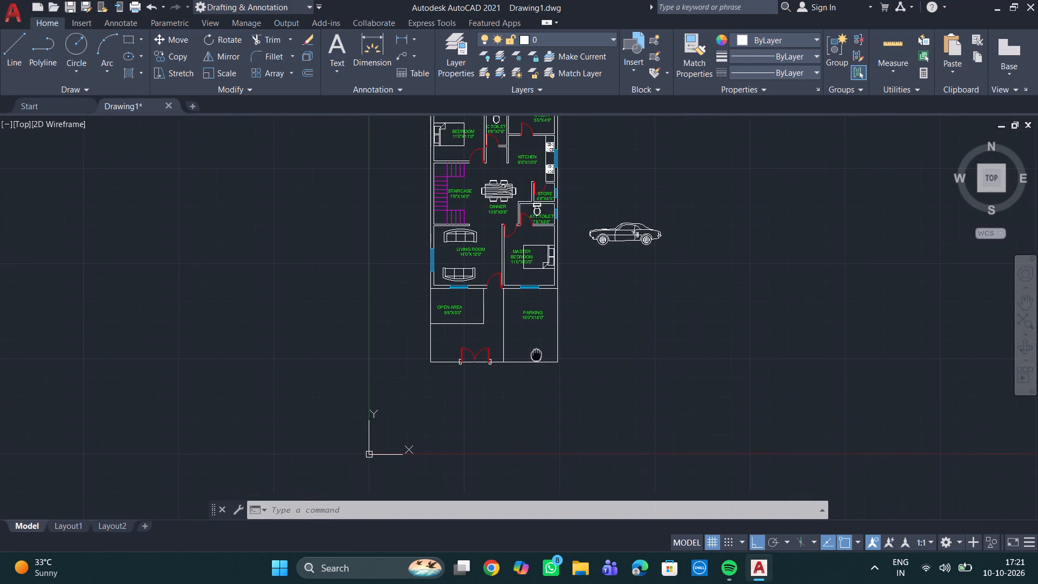
{"action": "middle_click_drag", "start_coordinate": [536, 354], "coordinate": [531, 354]}
{"action": "middle_click_drag", "start_coordinate": [708, 318], "coordinate": [626, 376]}
{"action": "scroll", "coordinate": [550, 277], "scroll_direction": "up", "scroll_amount": 1}
{"action": "left_click", "coordinate": [540, 289]}
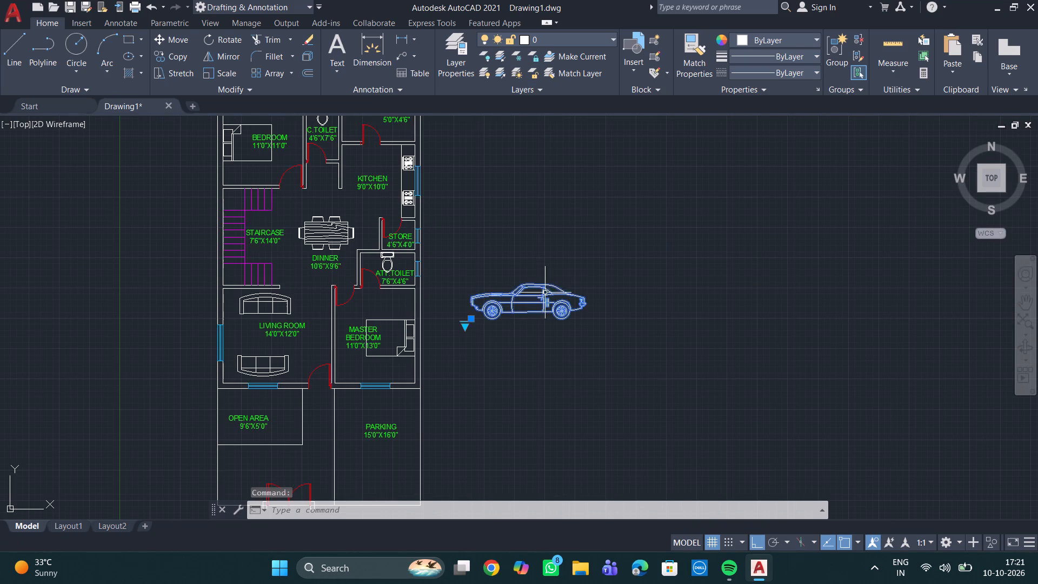
{"action": "left_click", "coordinate": [467, 324]}
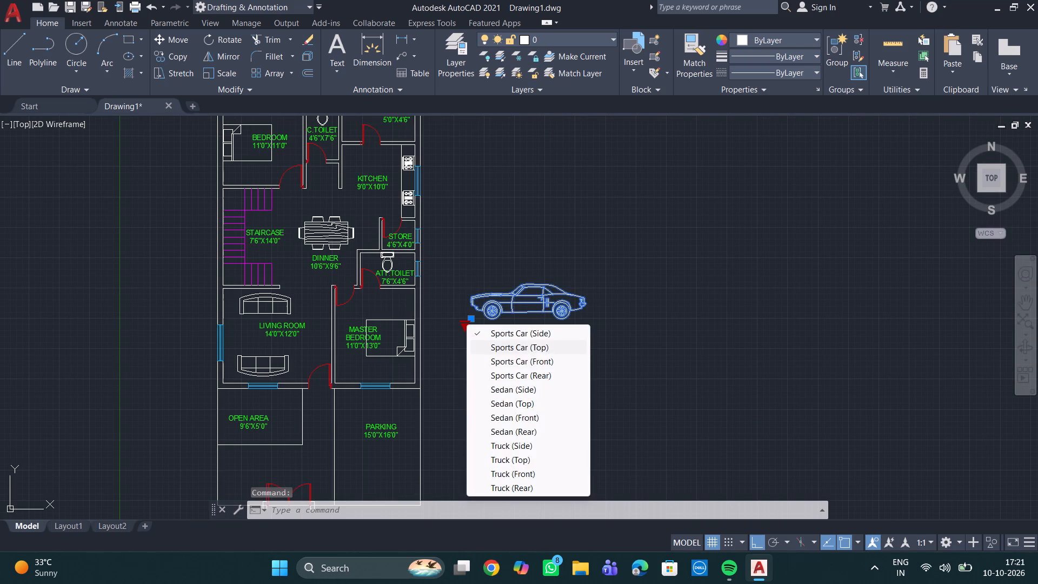
{"action": "left_click", "coordinate": [509, 347]}
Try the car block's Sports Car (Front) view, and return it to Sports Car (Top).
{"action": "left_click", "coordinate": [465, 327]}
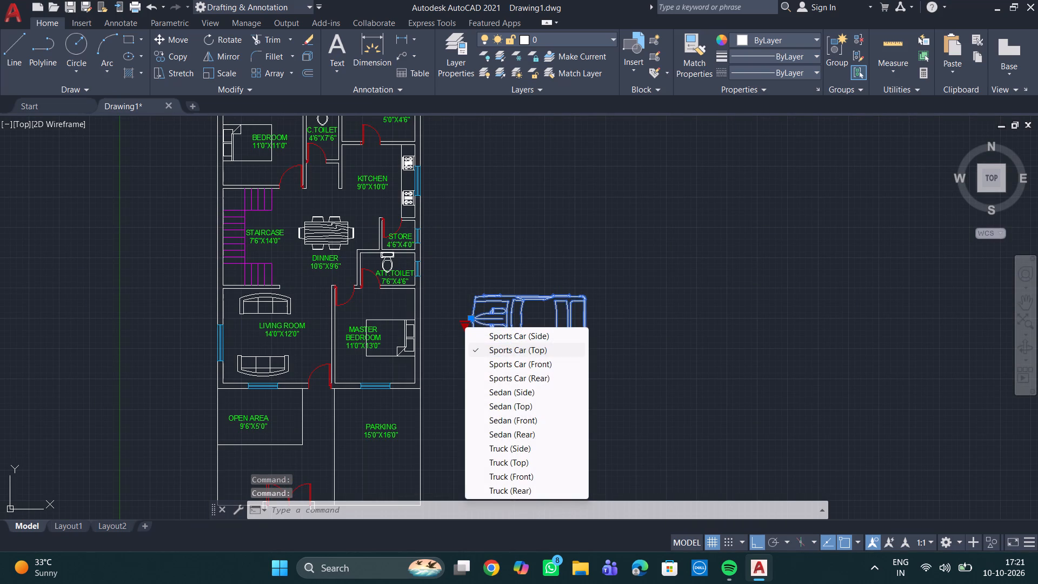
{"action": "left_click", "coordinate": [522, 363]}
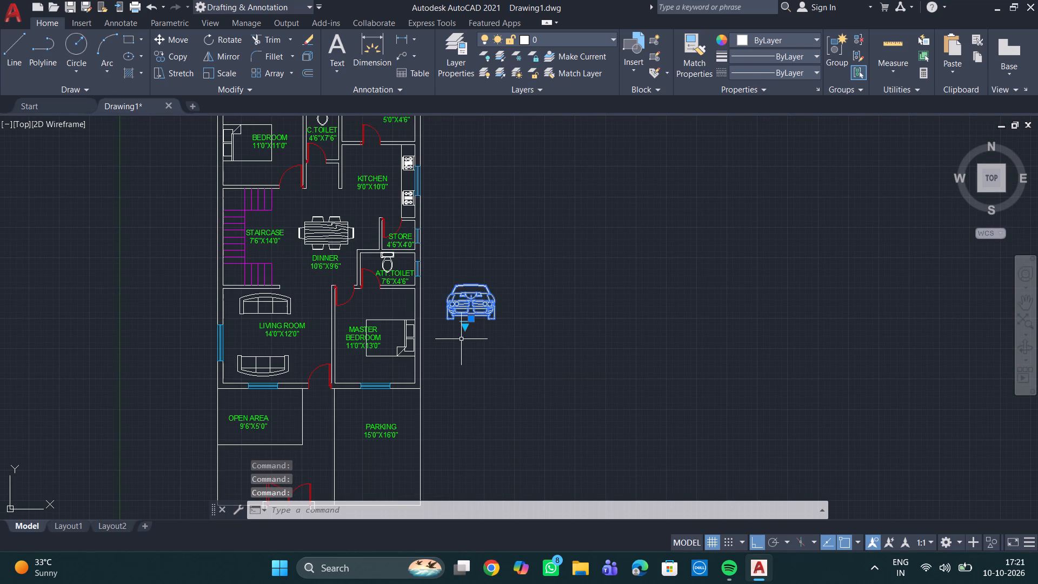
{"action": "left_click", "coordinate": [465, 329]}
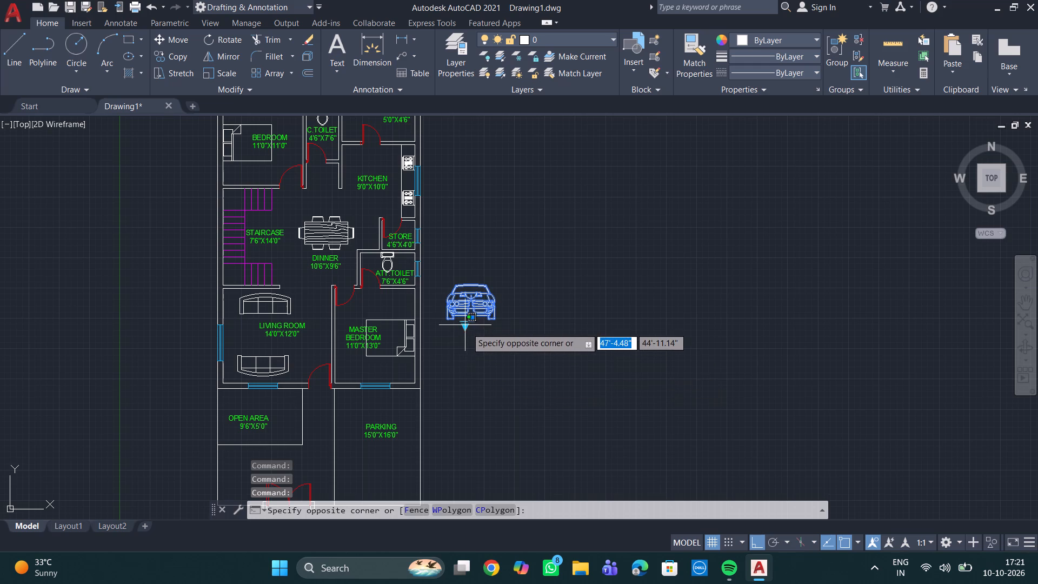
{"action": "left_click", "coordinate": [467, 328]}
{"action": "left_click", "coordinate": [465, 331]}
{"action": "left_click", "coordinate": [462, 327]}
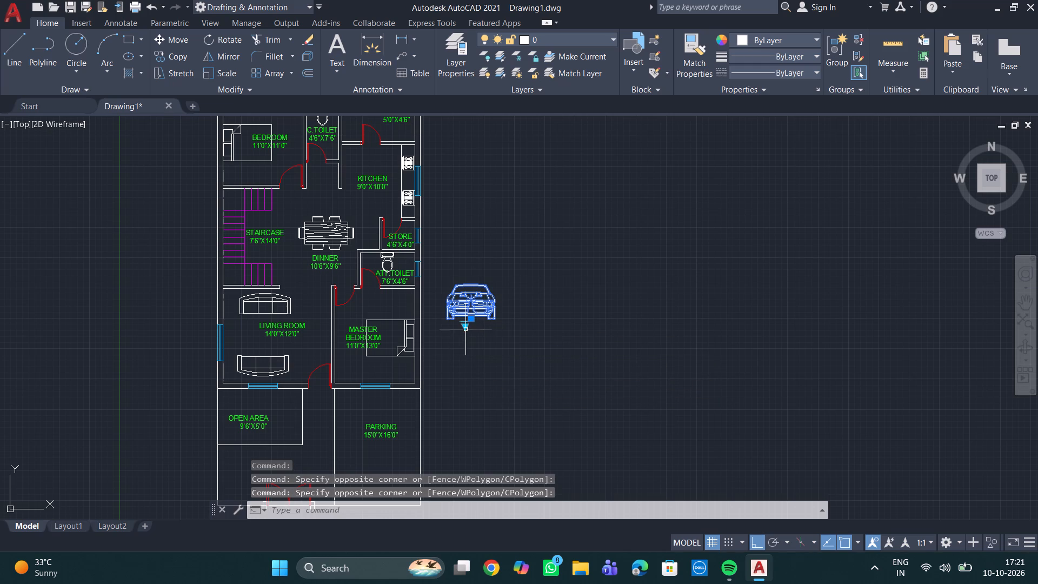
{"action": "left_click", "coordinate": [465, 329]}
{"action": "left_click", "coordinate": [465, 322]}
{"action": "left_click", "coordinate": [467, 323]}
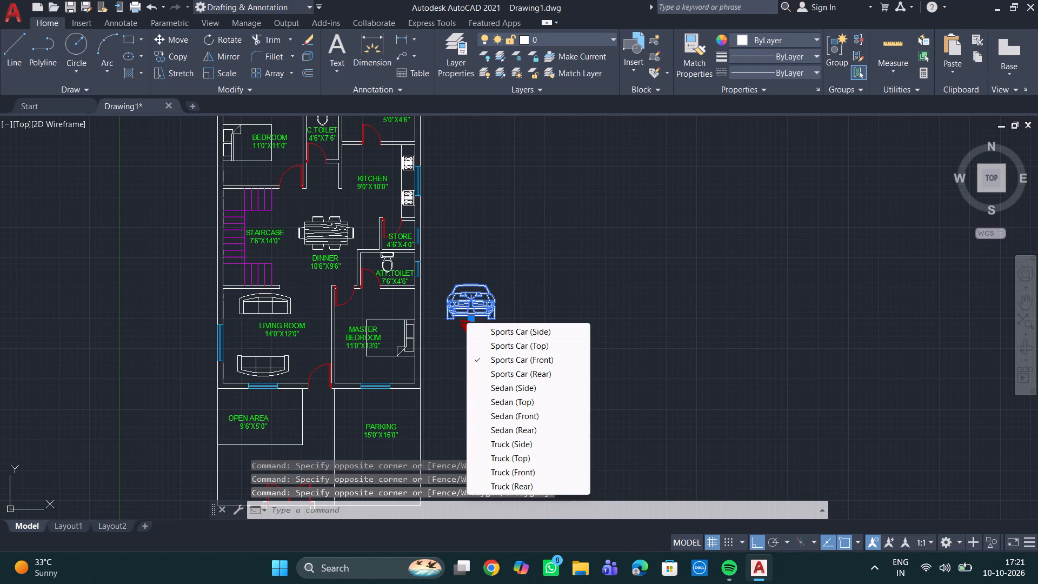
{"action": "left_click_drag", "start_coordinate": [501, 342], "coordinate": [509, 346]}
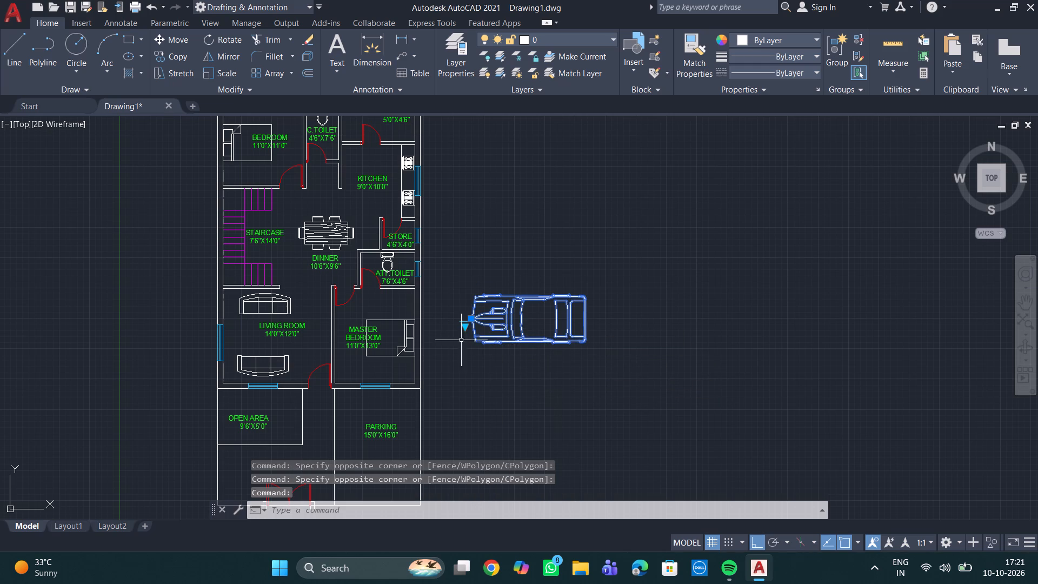
Rotate the car block a quarter turn about its nose so that the nose points north in plan.
{"action": "left_click", "coordinate": [473, 320]}
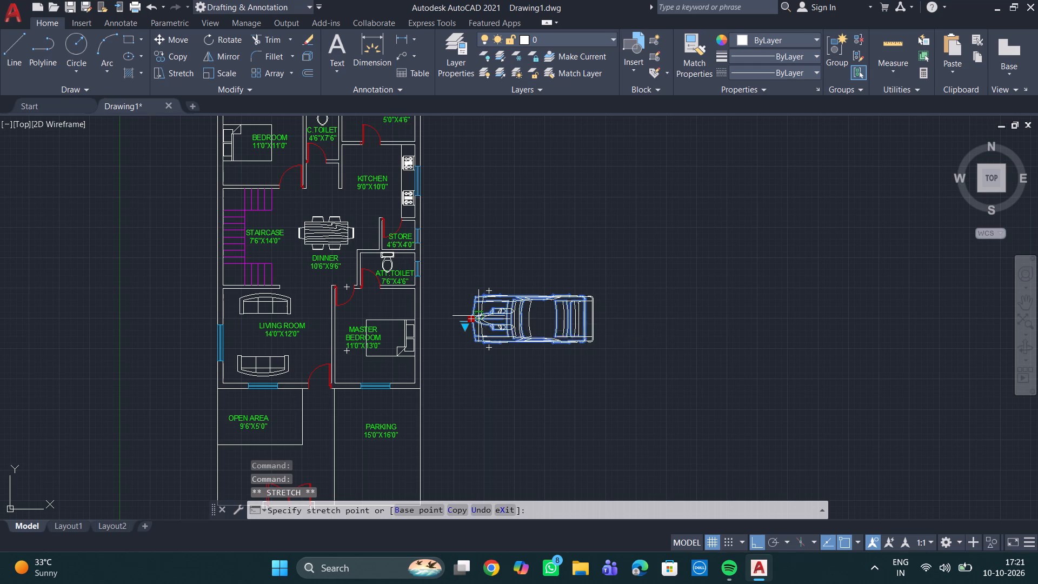
{"action": "key", "text": "r"}
{"action": "key", "text": "o"}
{"action": "key", "text": "Return"}
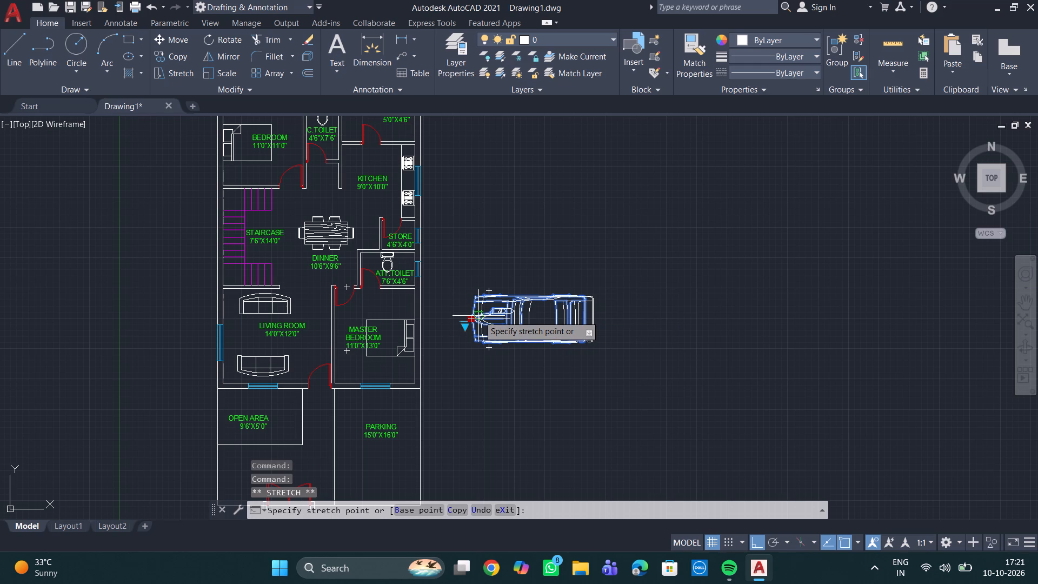
{"action": "left_click", "coordinate": [492, 418]}
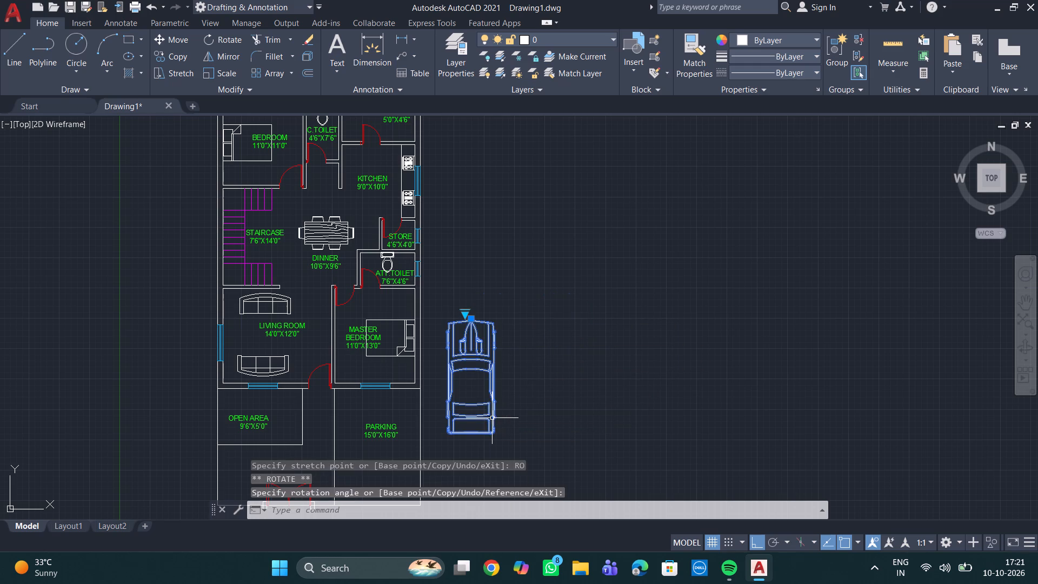
Scale the car block down freehand to a little under half its size, from a base point near its rear.
{"action": "middle_click_drag", "start_coordinate": [541, 351], "coordinate": [615, 317]}
{"action": "scroll", "coordinate": [608, 369], "scroll_direction": "down", "scroll_amount": 1}
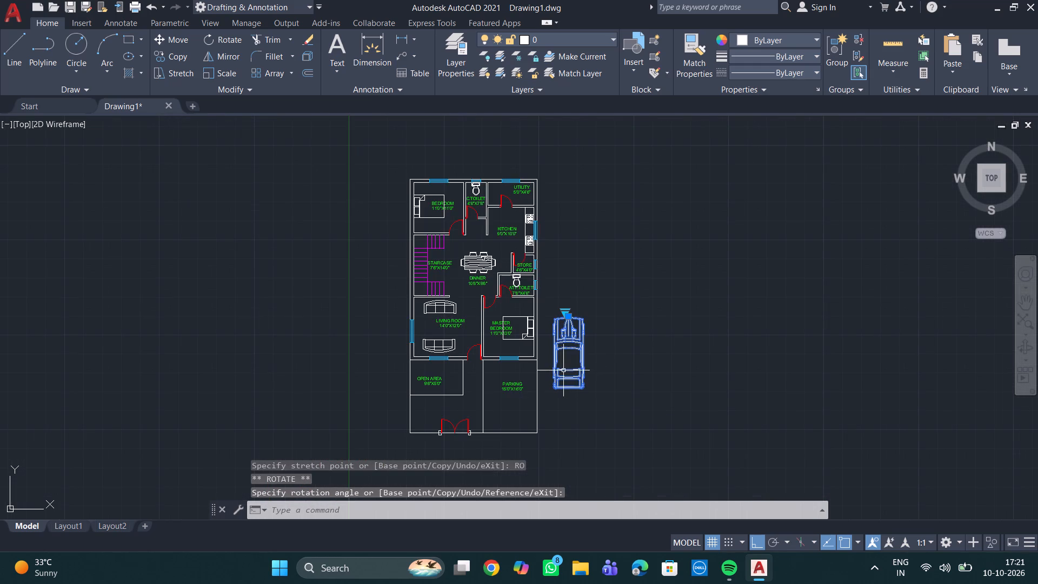
{"action": "scroll", "coordinate": [569, 364], "scroll_direction": "up", "scroll_amount": 1}
{"action": "right_click", "coordinate": [578, 348]}
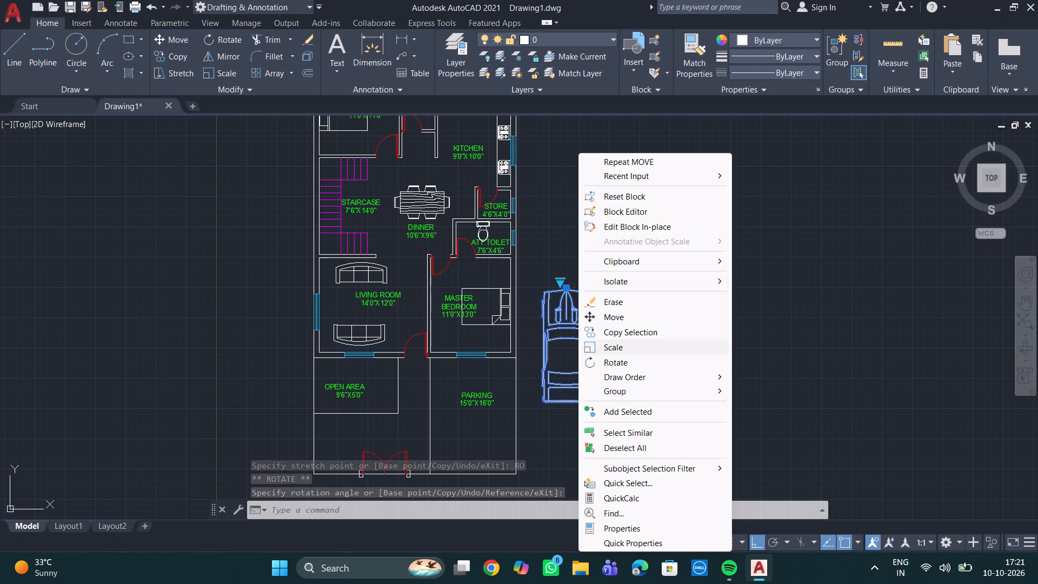
{"action": "left_click", "coordinate": [632, 351]}
{"action": "left_click", "coordinate": [585, 391]}
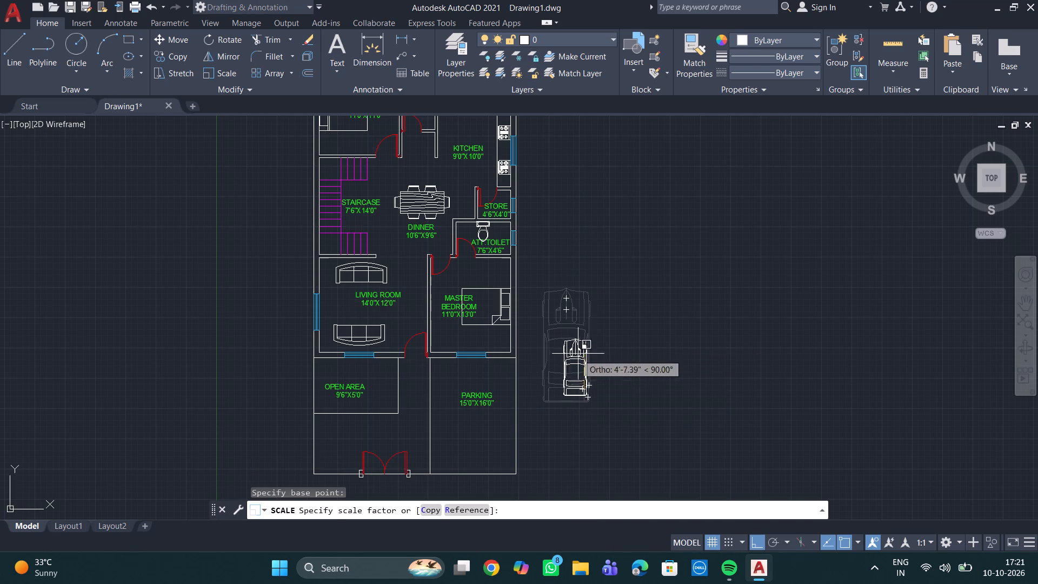
{"action": "left_click", "coordinate": [577, 357]}
Move the car by its nose, with Ortho off, into PARKING beside the divider line, its nose towards the house.
{"action": "scroll", "coordinate": [597, 374], "scroll_direction": "up", "scroll_amount": 2}
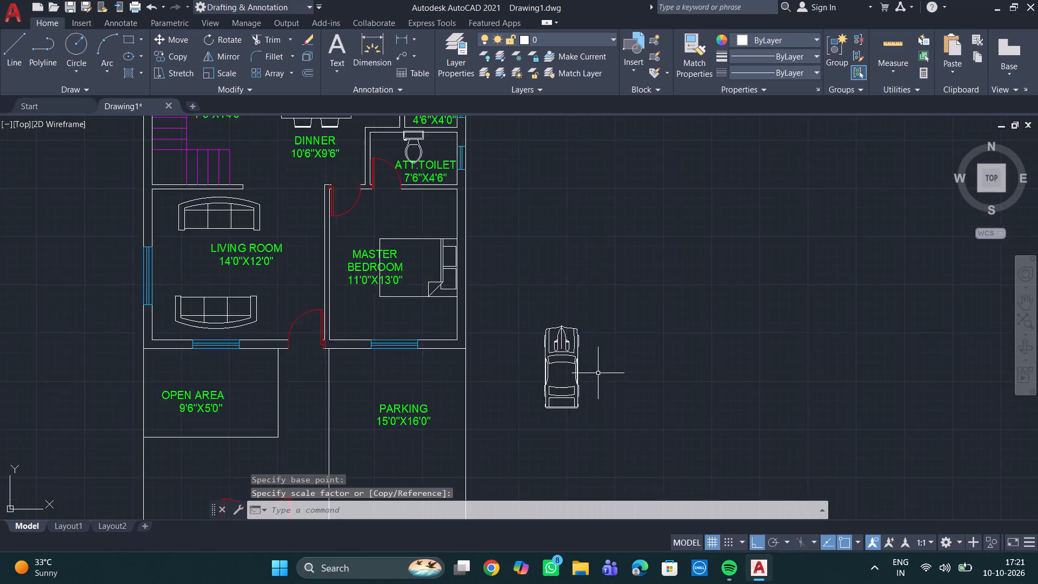
{"action": "left_click", "coordinate": [544, 356]}
{"action": "left_click", "coordinate": [538, 302]}
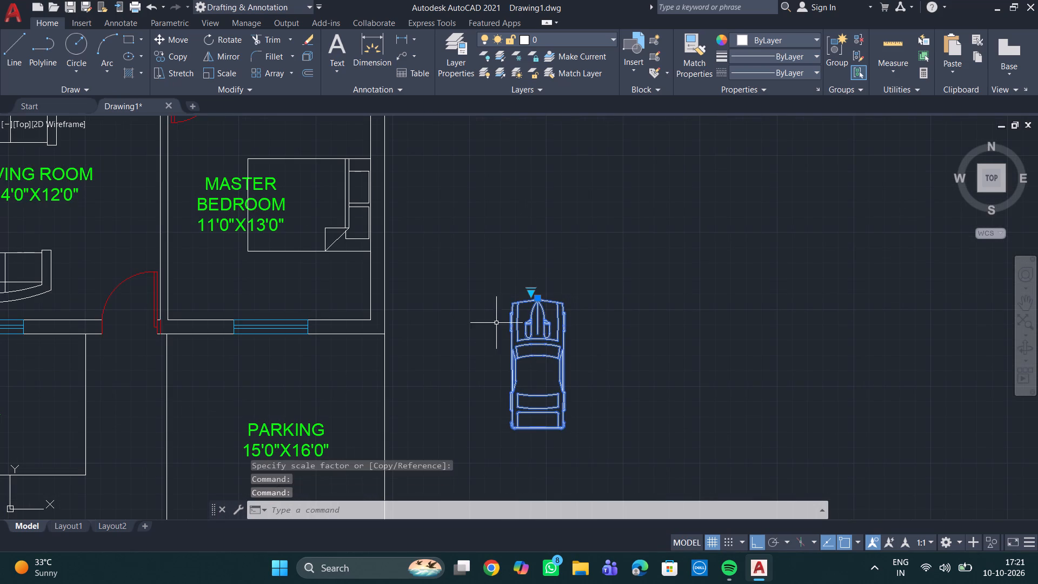
{"action": "left_click", "coordinate": [541, 301]}
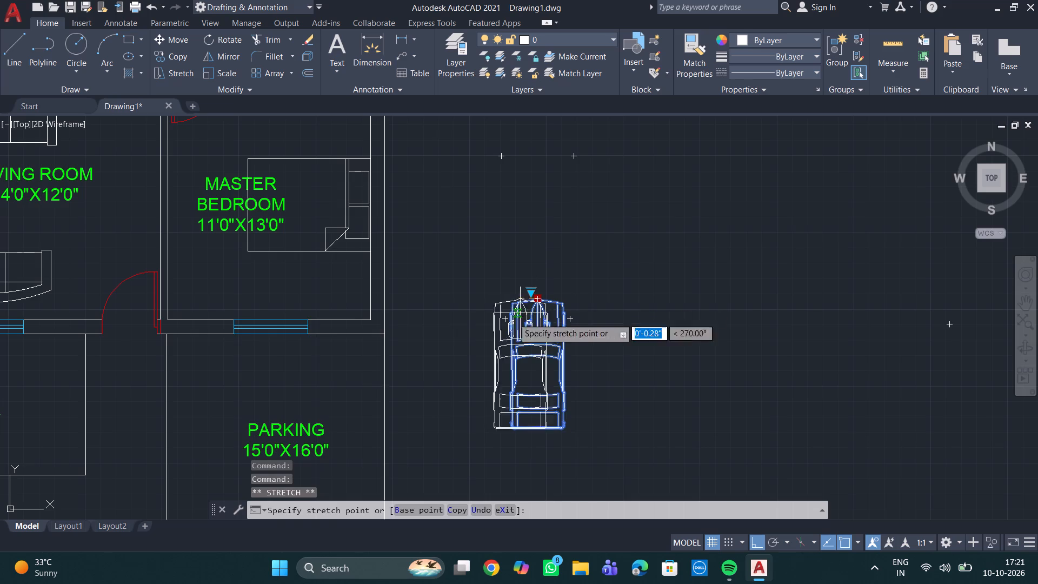
{"action": "middle_click_drag", "start_coordinate": [263, 432], "coordinate": [256, 462]}
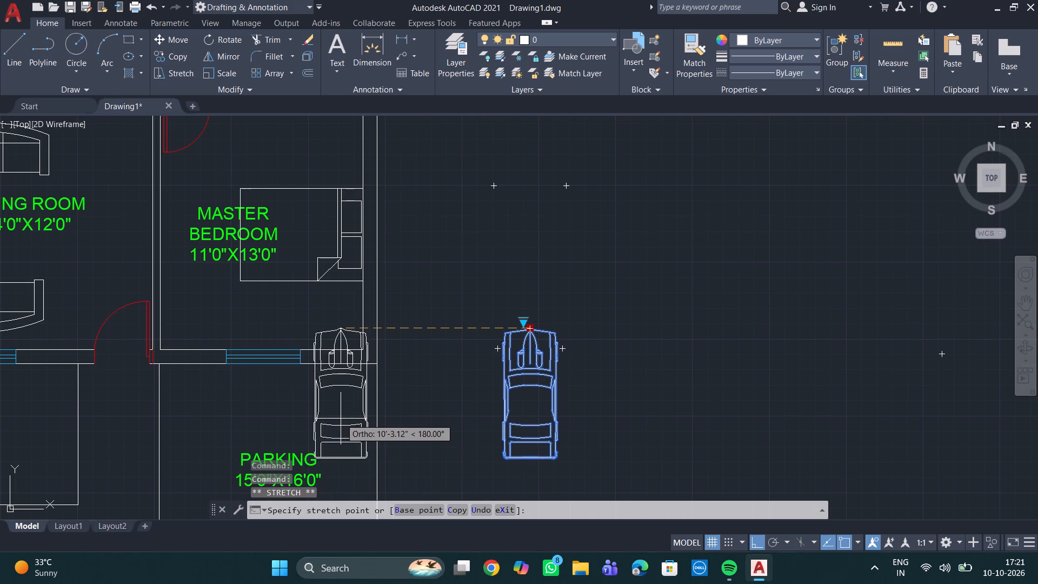
{"action": "key", "text": "F8"}
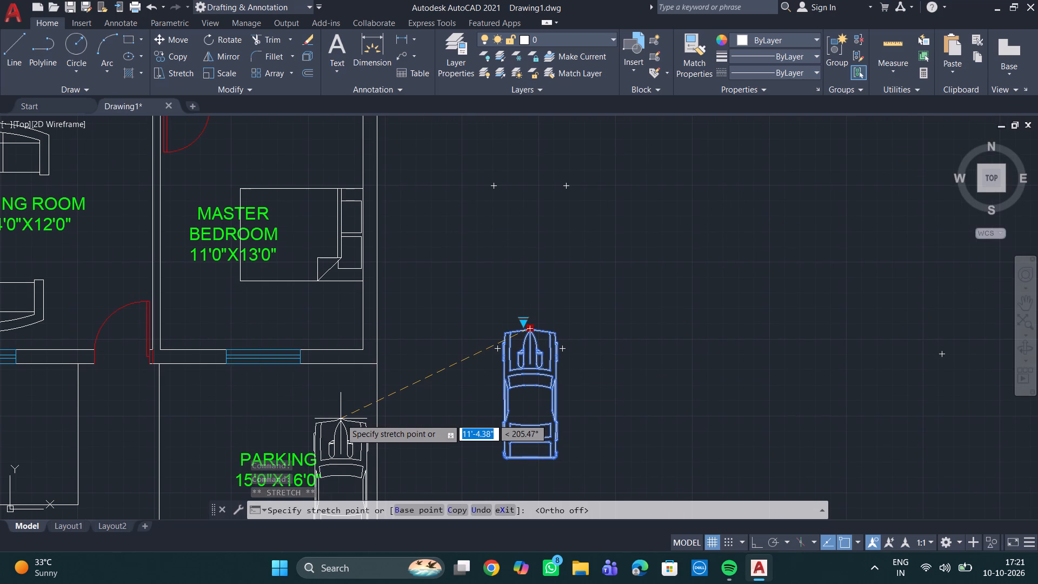
{"action": "middle_click_drag", "start_coordinate": [292, 367], "coordinate": [307, 322]}
{"action": "scroll", "coordinate": [278, 354], "scroll_direction": "down", "scroll_amount": 2}
{"action": "middle_click_drag", "start_coordinate": [275, 341], "coordinate": [268, 325]}
{"action": "scroll", "coordinate": [255, 353], "scroll_direction": "up", "scroll_amount": 1}
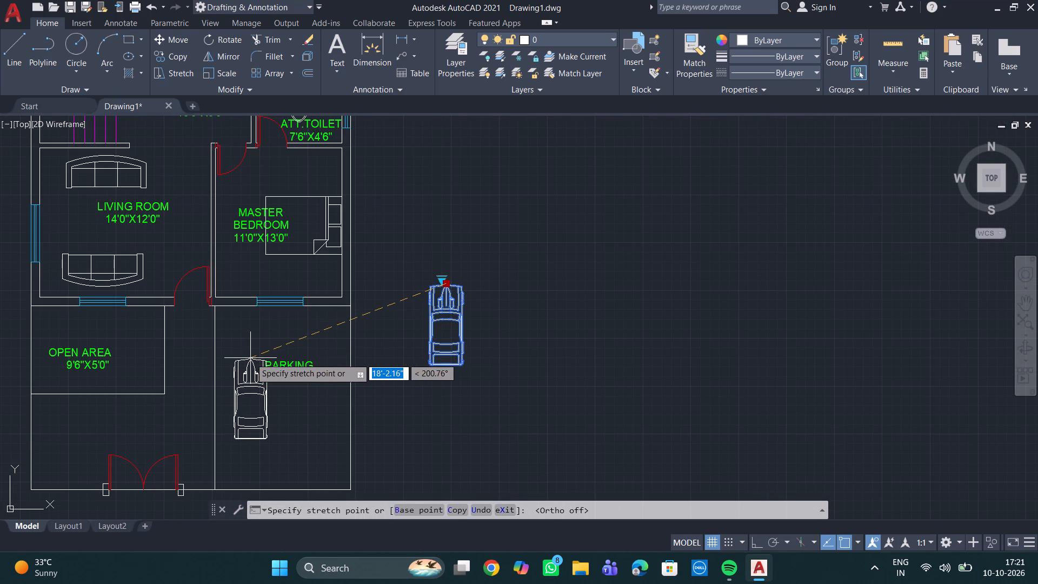
{"action": "left_click", "coordinate": [246, 355]}
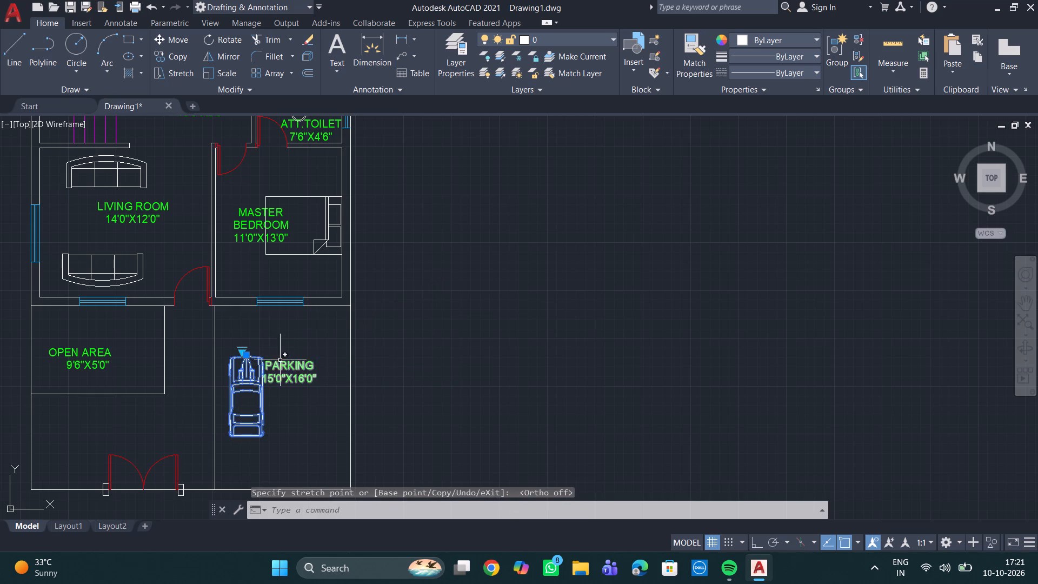
Copy the car by its nose to the east side of PARKING, level with the first car.
{"action": "type", "text": "CO"}
{"action": "key", "text": "Return"}
{"action": "left_click", "coordinate": [245, 356]}
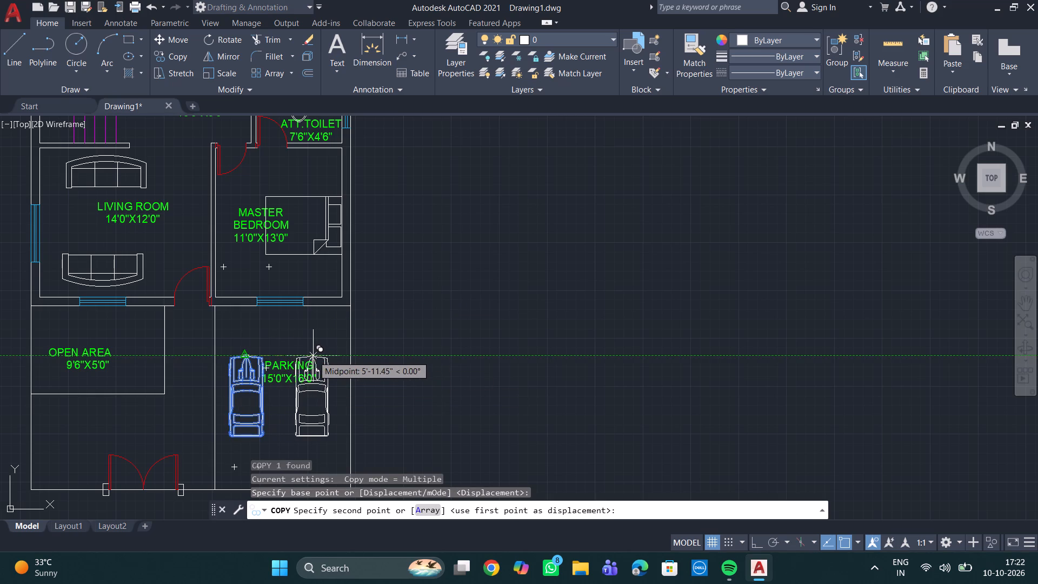
{"action": "left_click", "coordinate": [318, 360]}
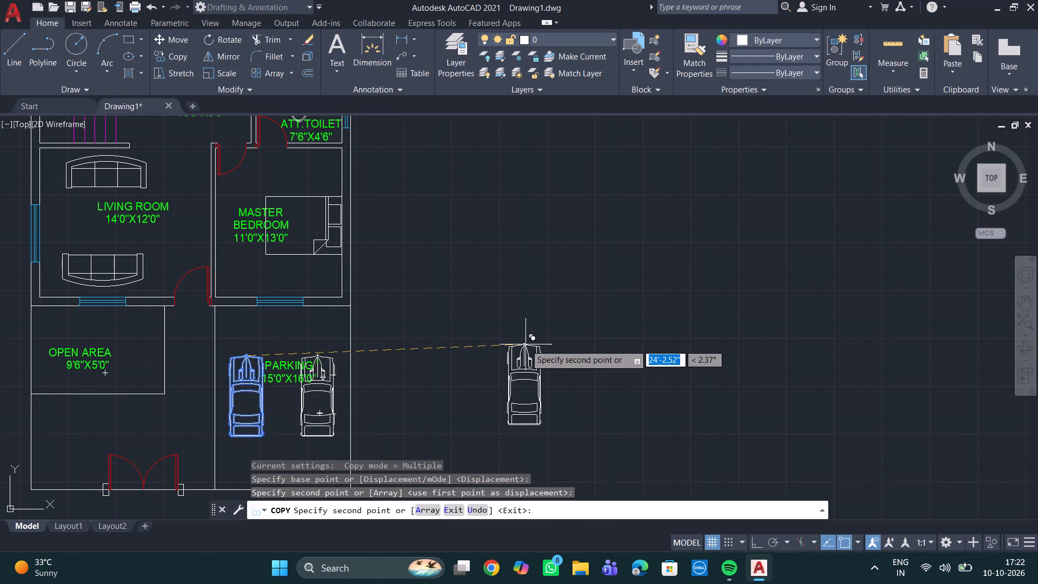
{"action": "key", "text": "Escape"}
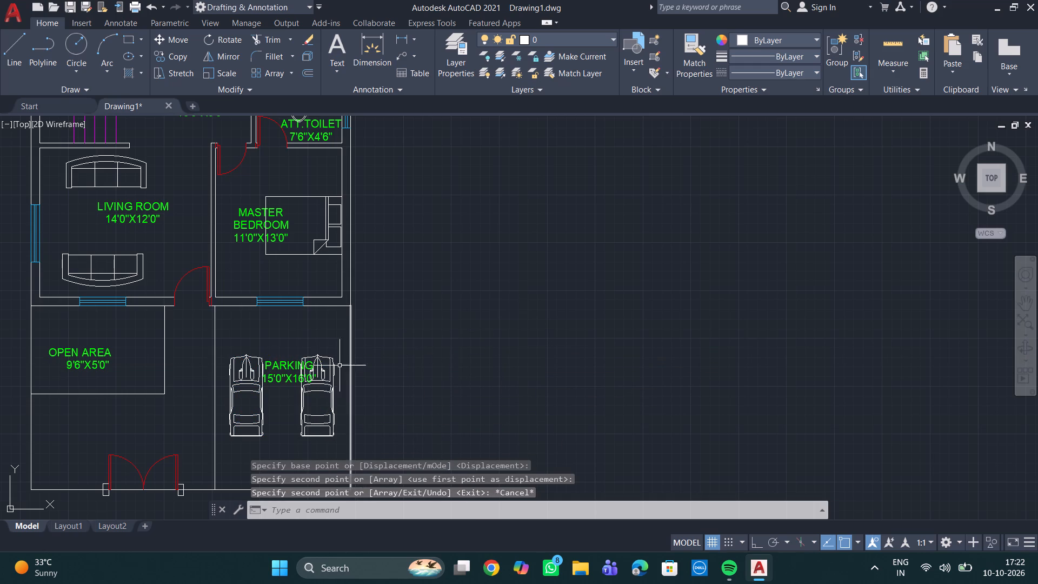
Move the PARKING 15'0"X16'0" label south of the two cars, centred between them.
{"action": "left_click", "coordinate": [285, 365]}
{"action": "left_click_drag", "start_coordinate": [284, 360], "coordinate": [278, 443]}
{"action": "middle_click_drag", "start_coordinate": [613, 375], "coordinate": [597, 297]}
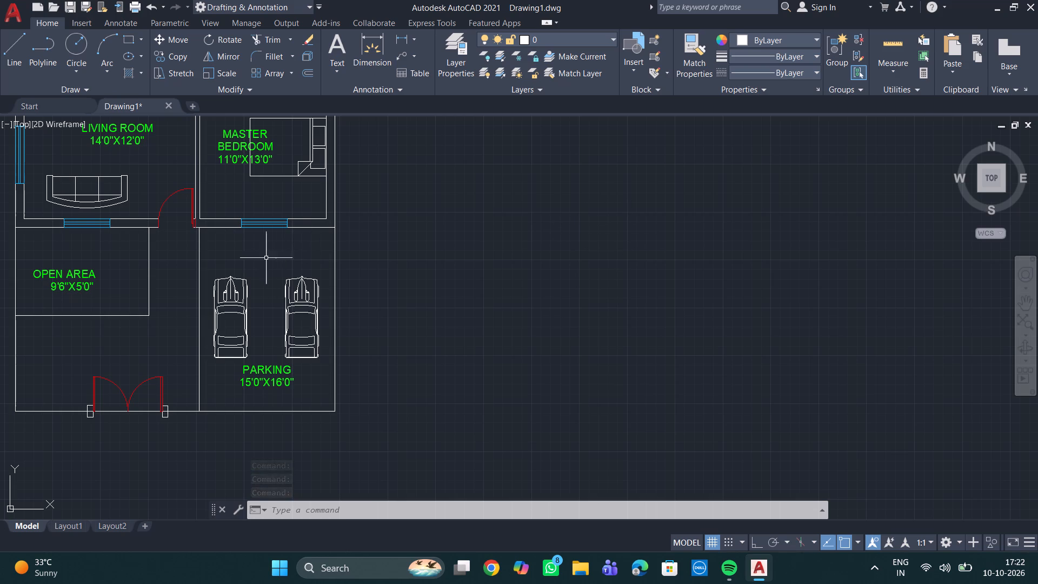
Look over the whole floor plan, and examine the area around the staircase and living room.
{"action": "scroll", "coordinate": [184, 253], "scroll_direction": "up", "scroll_amount": 2}
{"action": "scroll", "coordinate": [189, 263], "scroll_direction": "down", "scroll_amount": 6}
{"action": "middle_click_drag", "start_coordinate": [203, 270], "coordinate": [274, 304]}
{"action": "scroll", "coordinate": [273, 300], "scroll_direction": "up", "scroll_amount": 1}
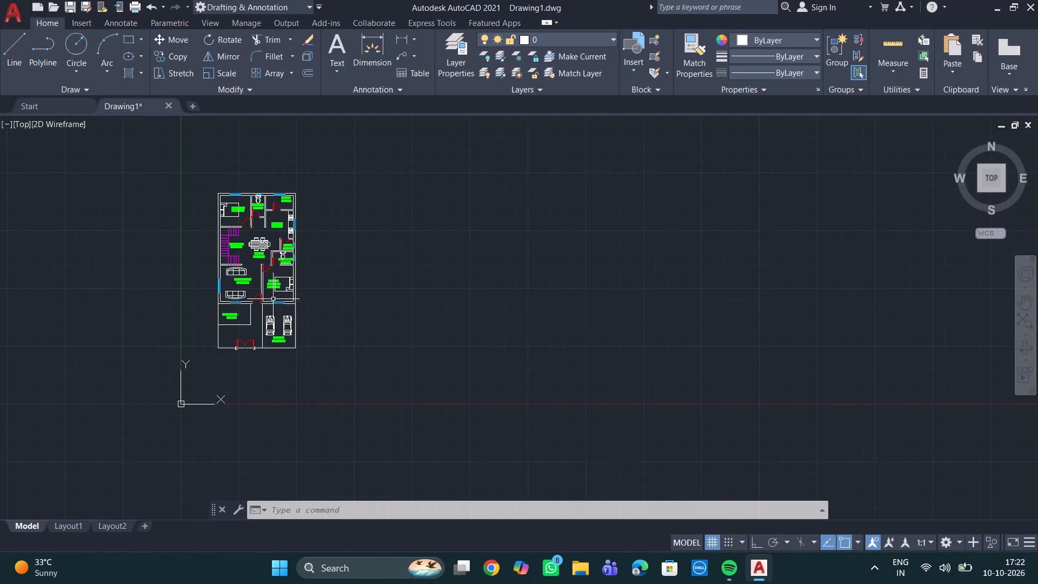
{"action": "scroll", "coordinate": [254, 257], "scroll_direction": "up", "scroll_amount": 2}
{"action": "middle_click_drag", "start_coordinate": [257, 266], "coordinate": [343, 272]}
{"action": "scroll", "coordinate": [343, 272], "scroll_direction": "down", "scroll_amount": 1}
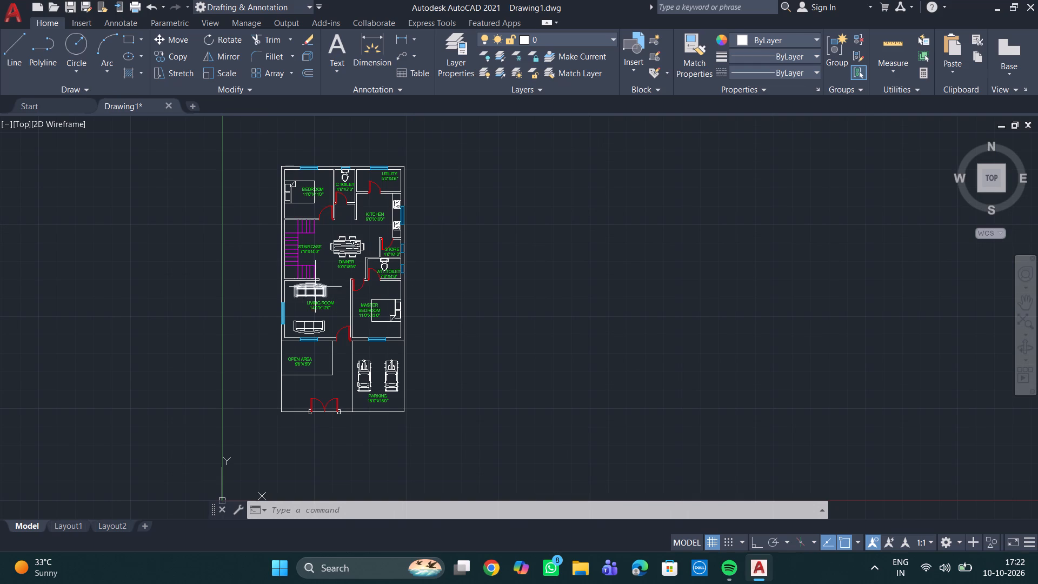
{"action": "scroll", "coordinate": [232, 262], "scroll_direction": "up", "scroll_amount": 1}
{"action": "scroll", "coordinate": [340, 290], "scroll_direction": "up", "scroll_amount": 2}
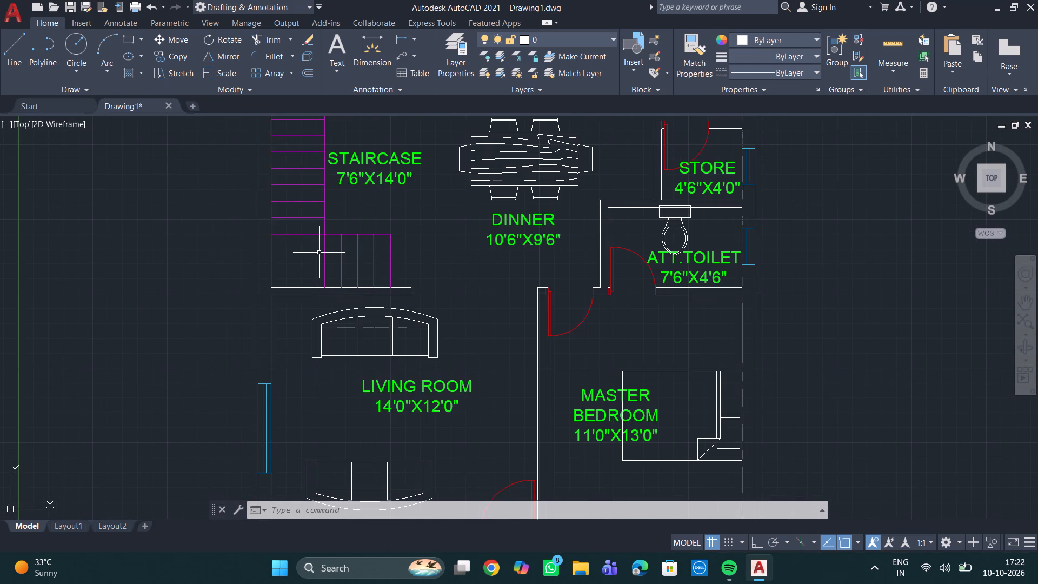
{"action": "key", "text": "Escape"}
{"action": "key", "text": "Escape"}
{"action": "key", "text": "Escape"}
{"action": "key", "text": "Escape"}
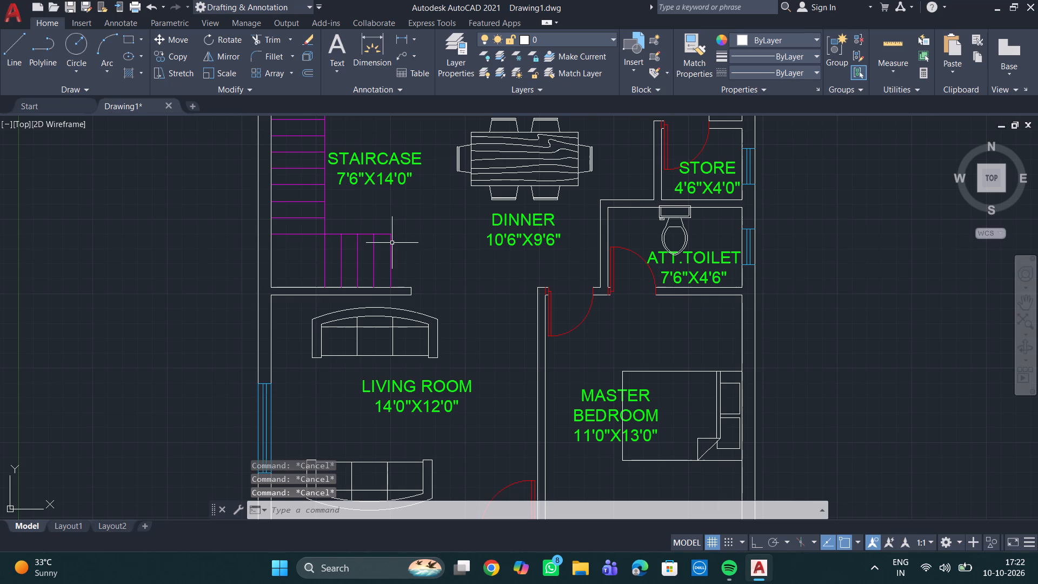
Change the DIMENSION layer's colour to yellow, index colour 50, and make it the current layer.
{"action": "left_click", "coordinate": [567, 41]}
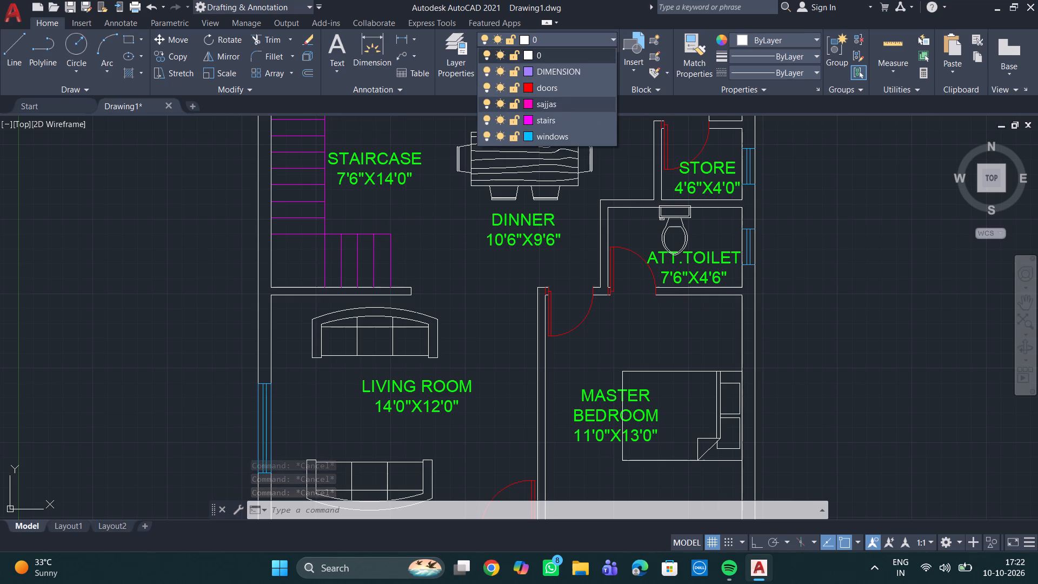
{"action": "left_click", "coordinate": [569, 27]}
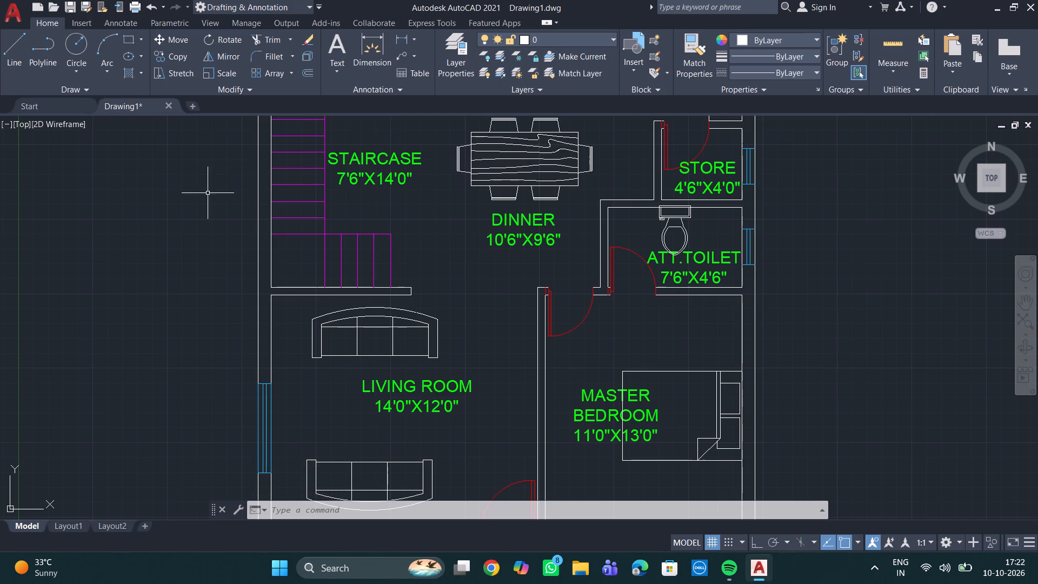
{"action": "left_click", "coordinate": [547, 35]}
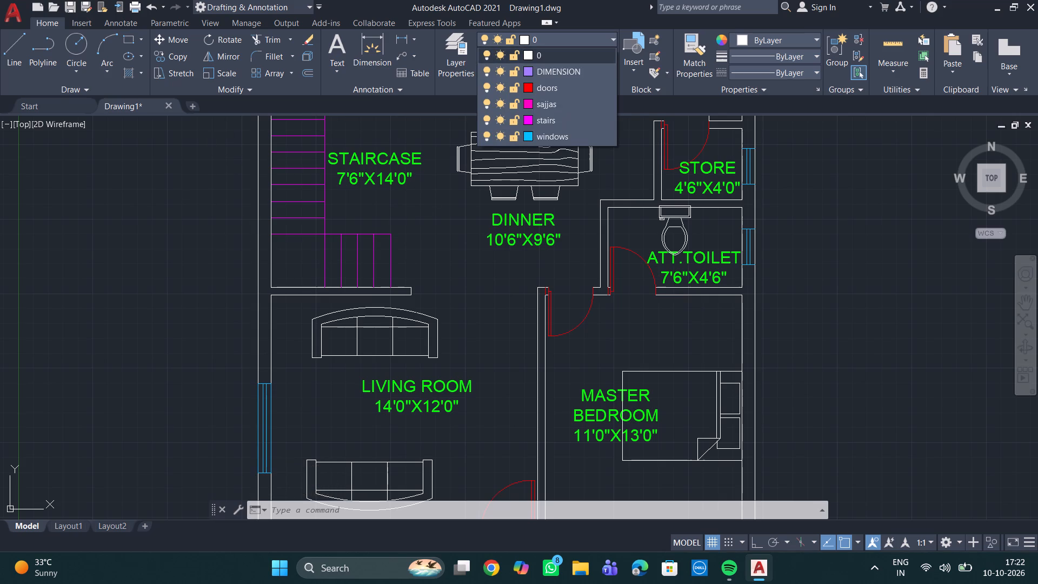
{"action": "left_click", "coordinate": [527, 69]}
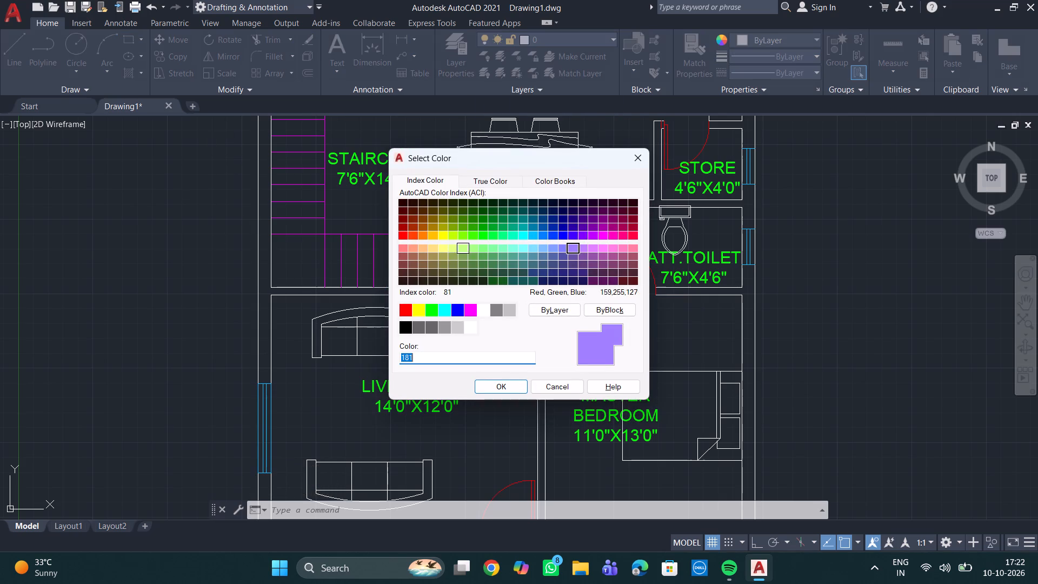
{"action": "left_click", "coordinate": [443, 236]}
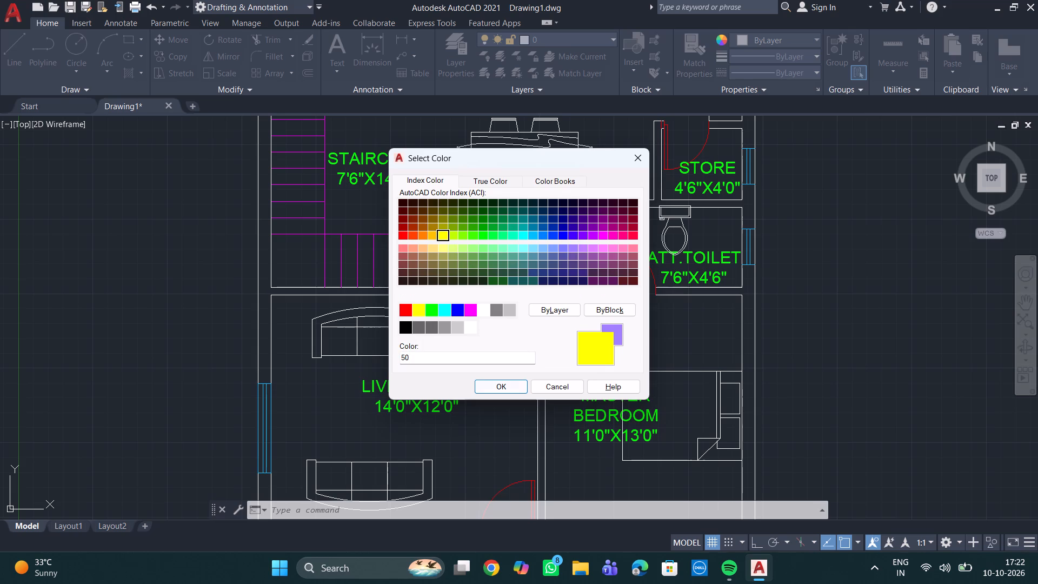
{"action": "left_click", "coordinate": [497, 384]}
{"action": "left_click", "coordinate": [563, 36]}
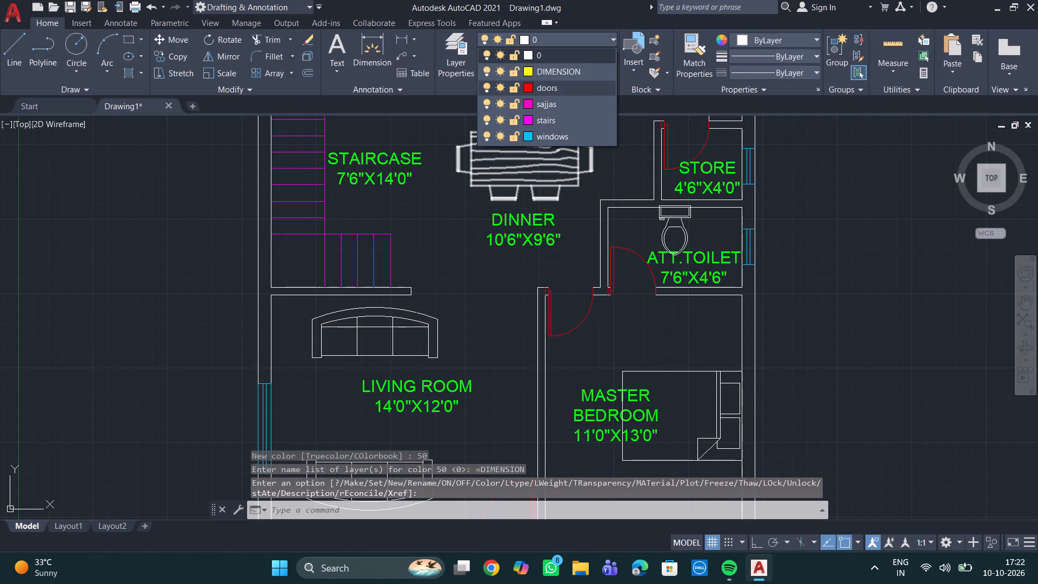
{"action": "left_click", "coordinate": [558, 75]}
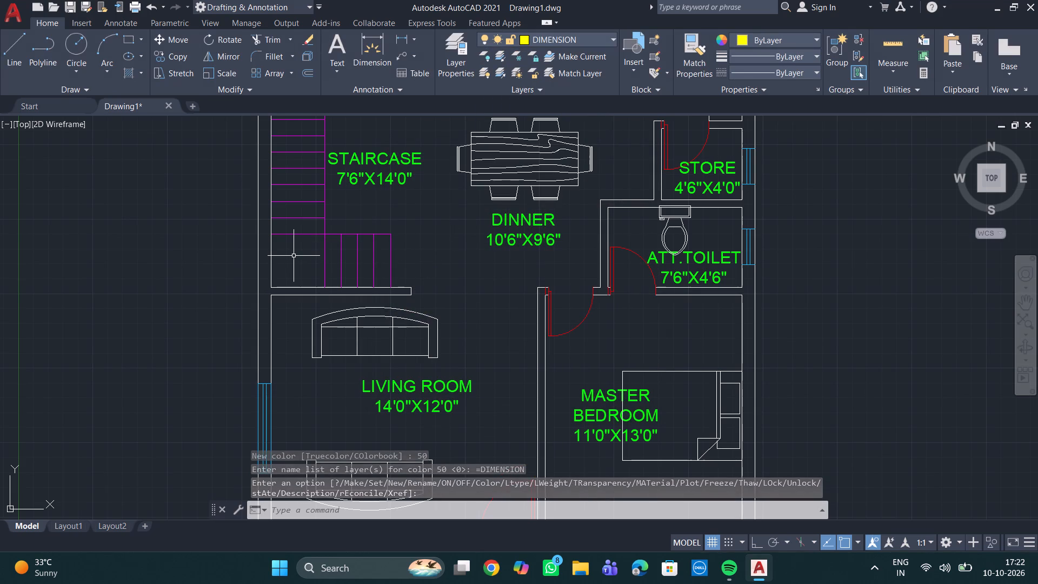
With Ortho on, draw an arrow shaft about 3'-4" long north from the staircase's lower corner landing over the west flight's first treads.
{"action": "key", "text": "l"}
{"action": "key", "text": "Return"}
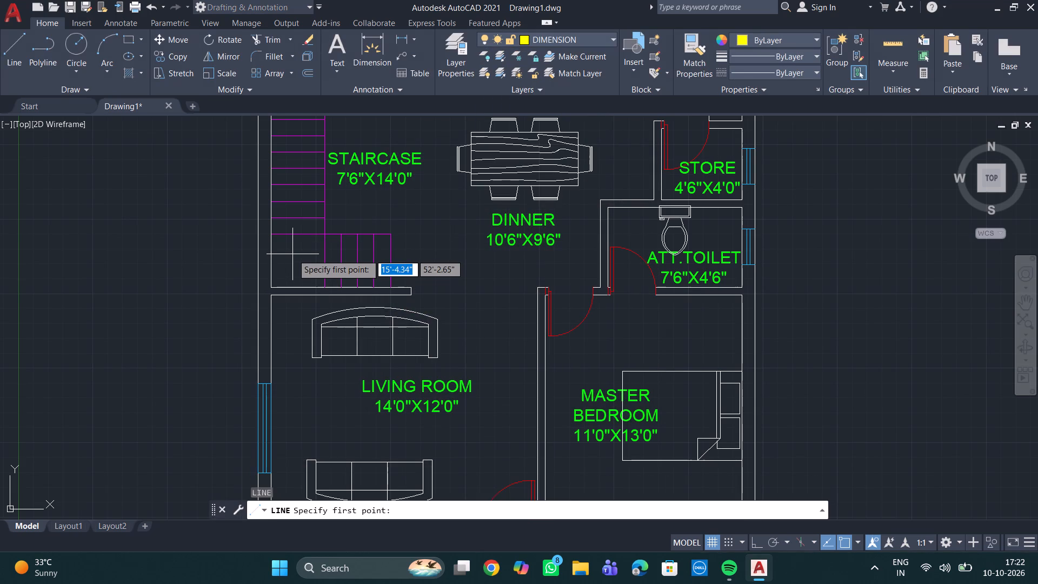
{"action": "left_click", "coordinate": [301, 256]}
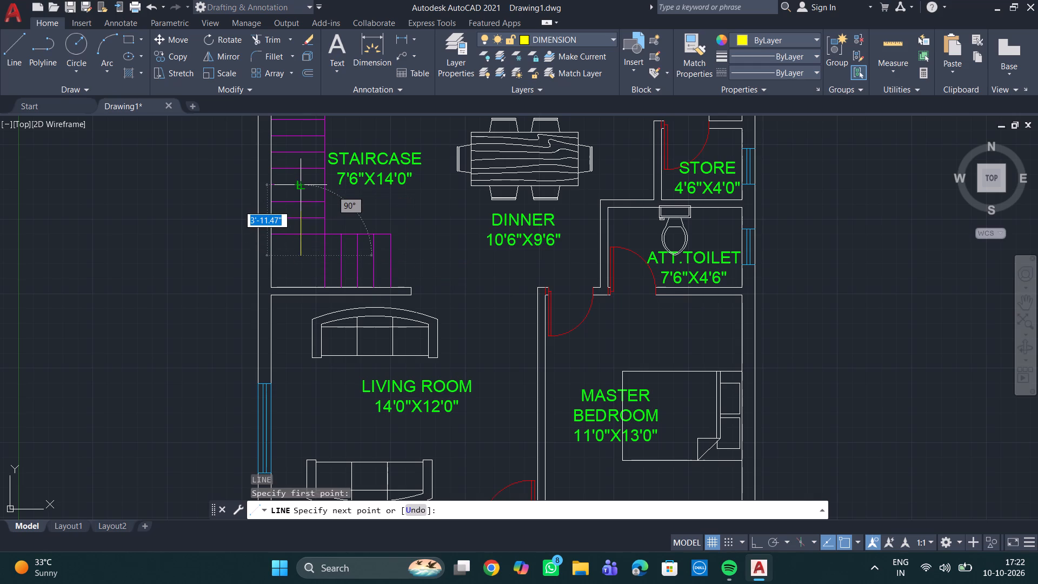
{"action": "key", "text": "F8"}
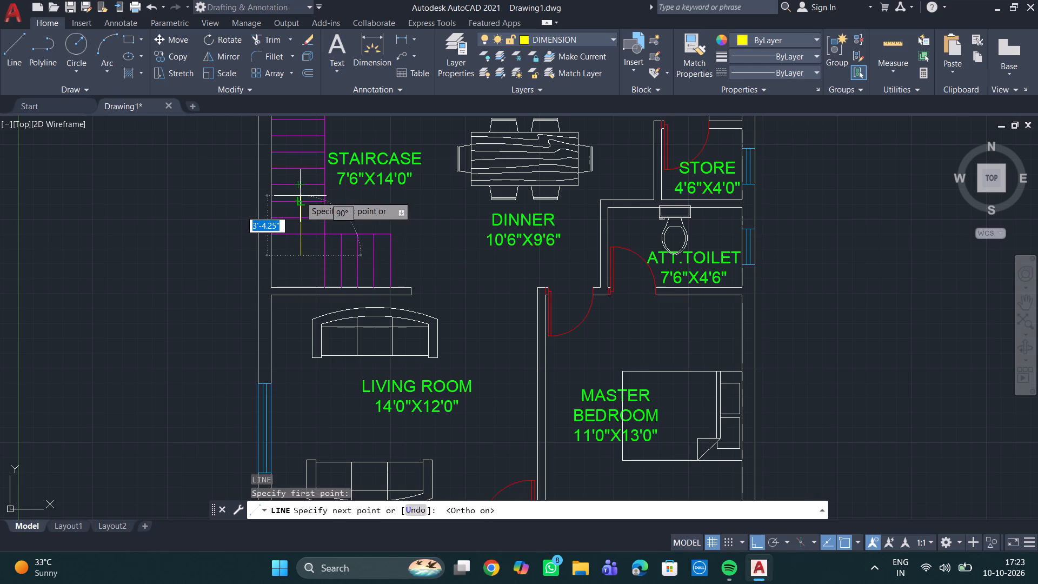
{"action": "left_click", "coordinate": [300, 196]}
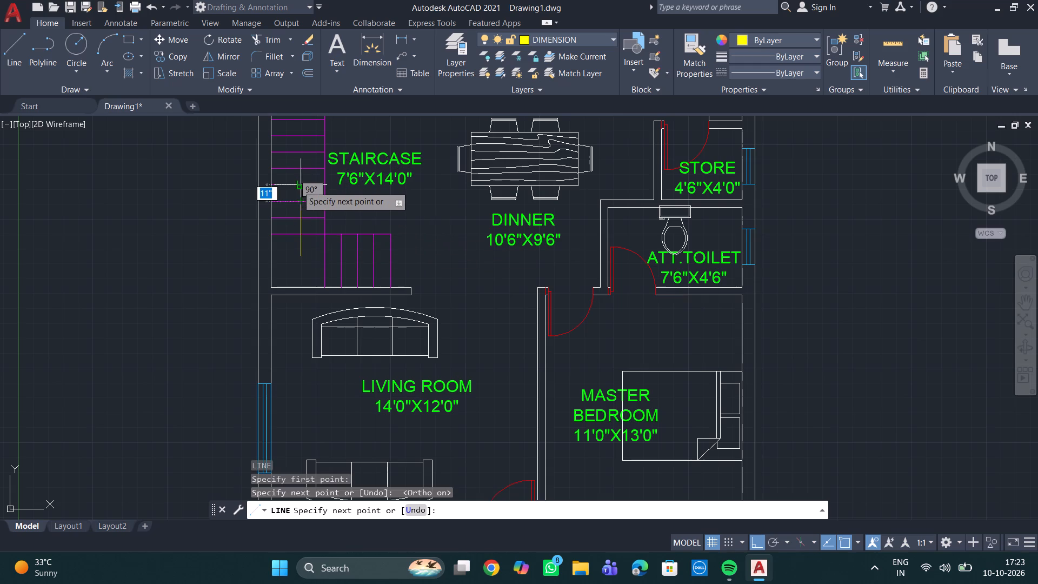
{"action": "scroll", "coordinate": [303, 192], "scroll_direction": "up", "scroll_amount": 3}
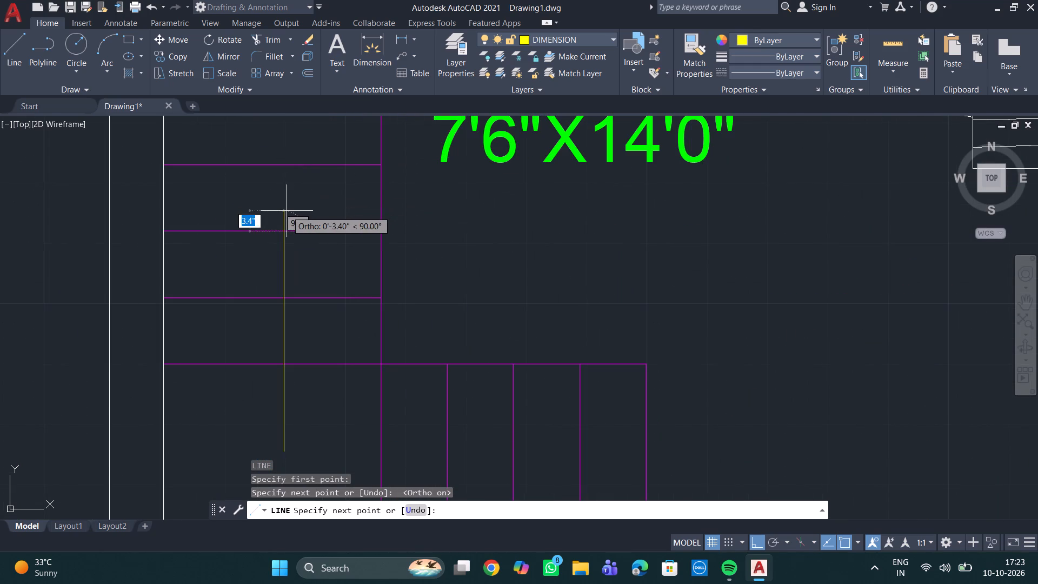
{"action": "left_click", "coordinate": [287, 211]}
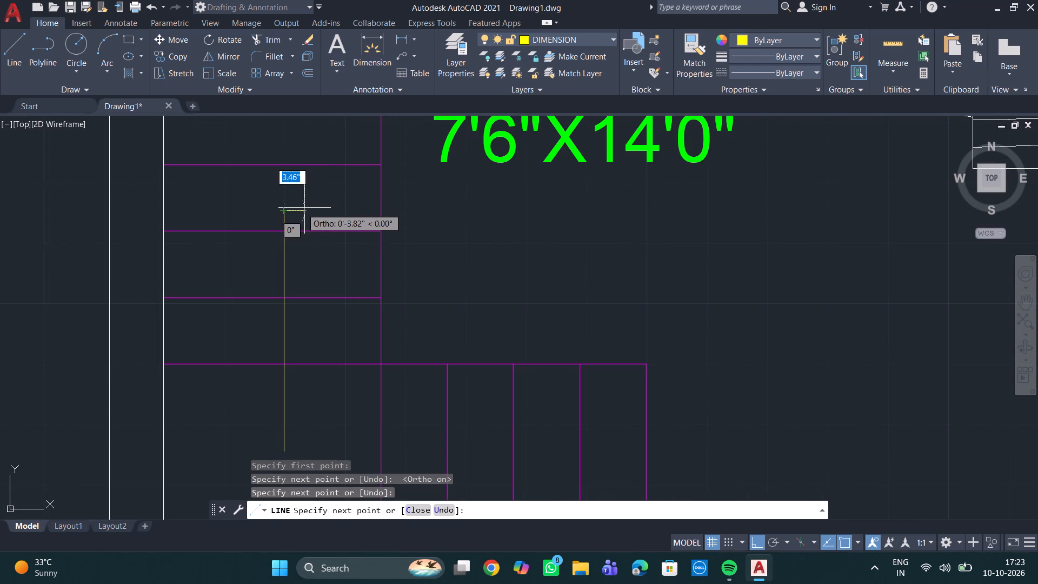
Draw a triangular arrowhead with a base about 5.6" wide at the north end of the stair arrow's shaft.
{"action": "left_click", "coordinate": [302, 211]}
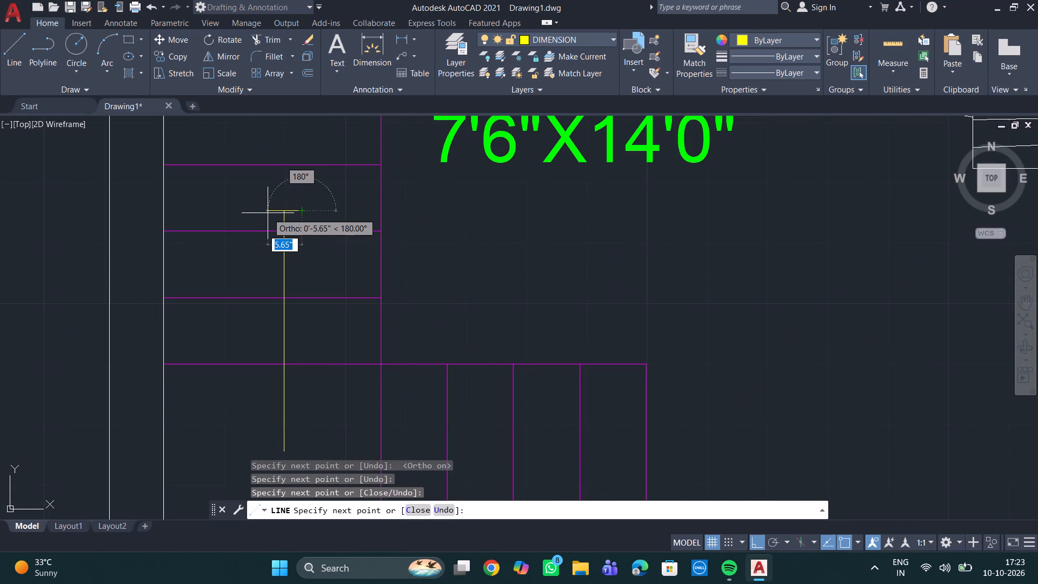
{"action": "left_click", "coordinate": [268, 211]}
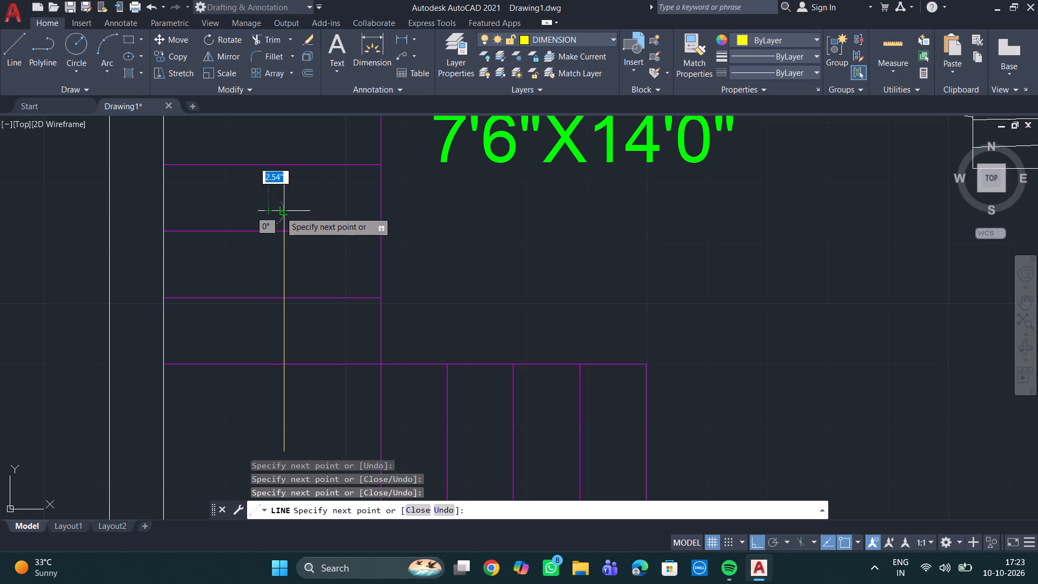
{"action": "left_click", "coordinate": [280, 211]}
{"action": "left_click", "coordinate": [282, 178]}
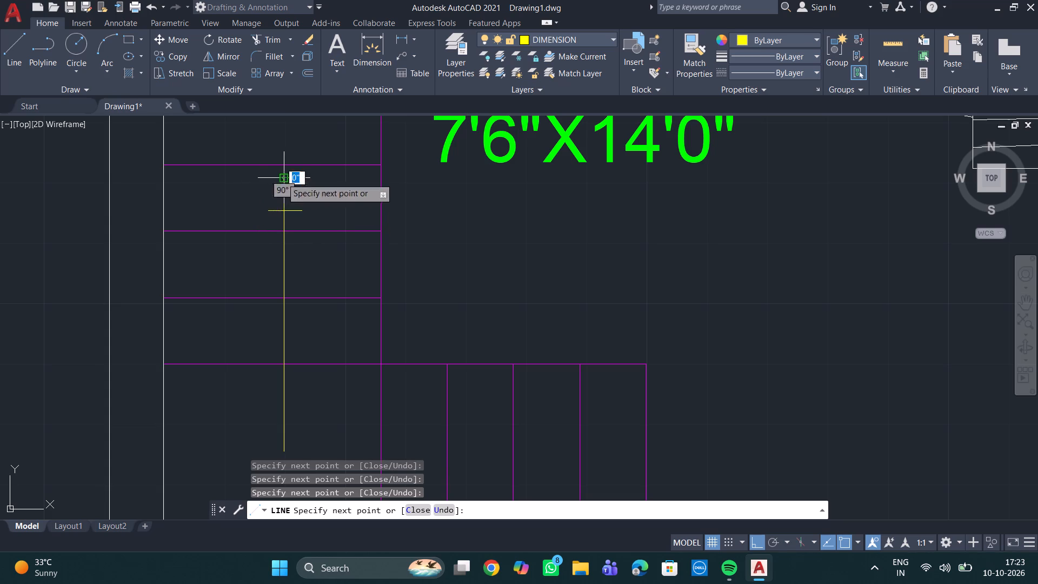
{"action": "left_click", "coordinate": [266, 209]}
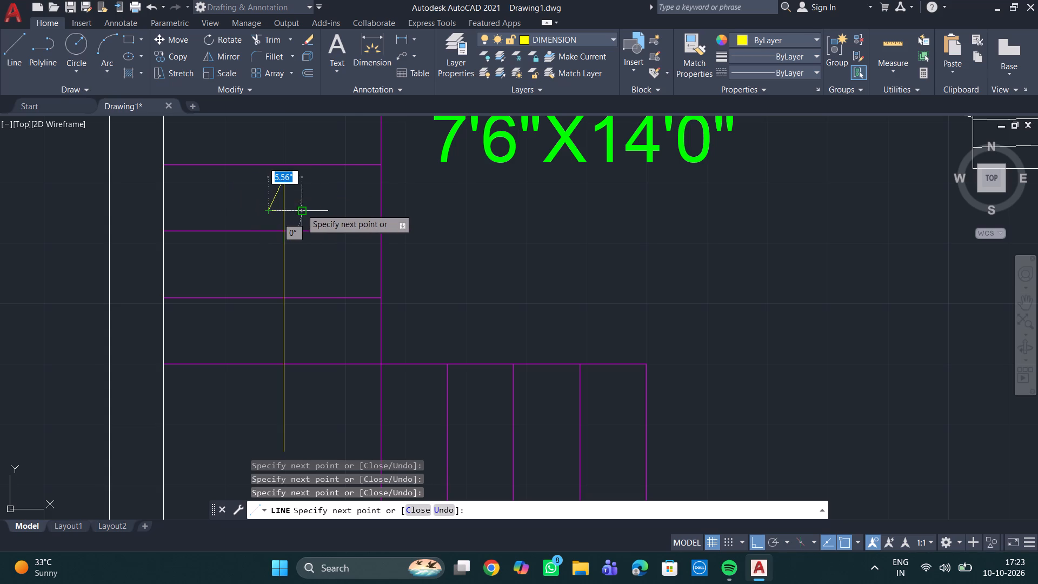
{"action": "left_click", "coordinate": [302, 209]}
{"action": "left_click", "coordinate": [285, 181]}
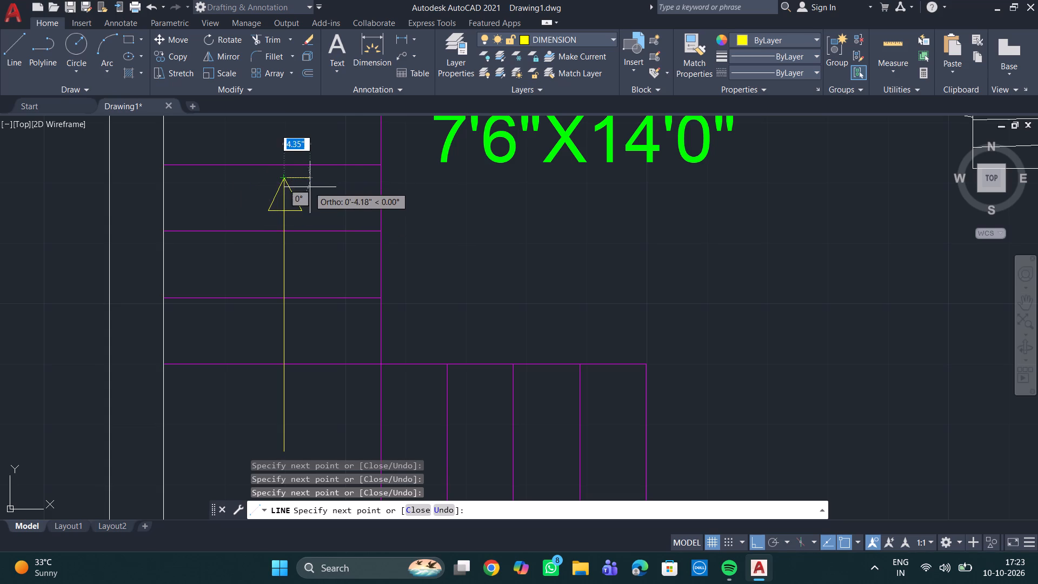
{"action": "key", "text": "Escape"}
Erase the vertical line inside the arrowhead and the overlapping extra segment on its base.
{"action": "left_click", "coordinate": [283, 202]}
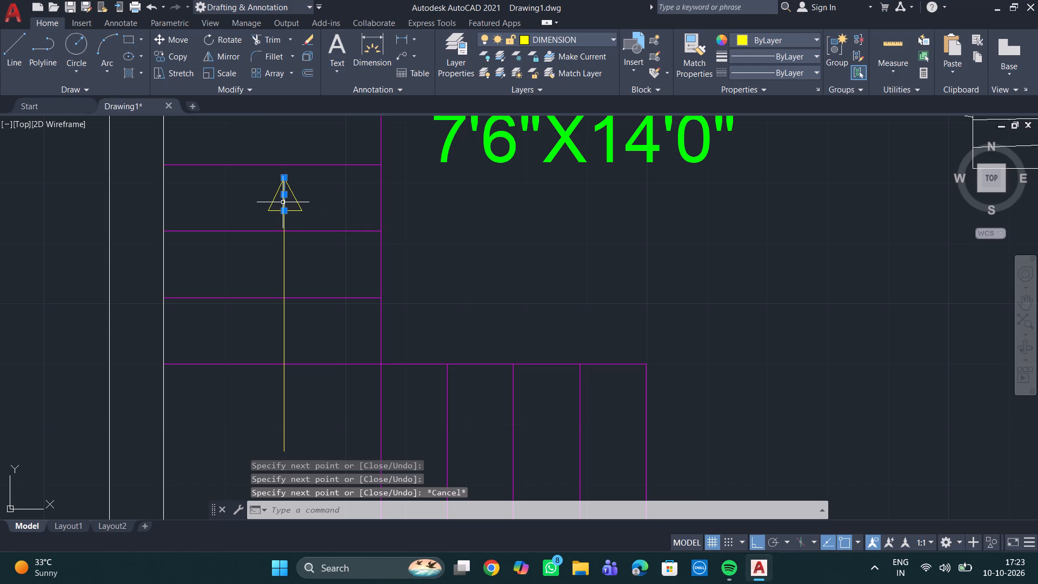
{"action": "key", "text": "Delete"}
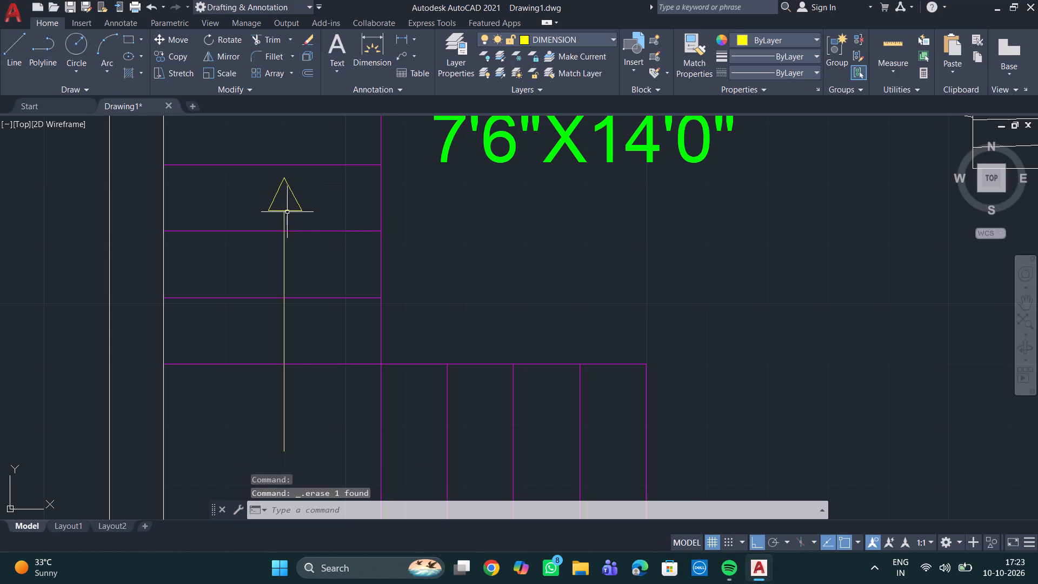
{"action": "left_click", "coordinate": [289, 211]}
{"action": "key", "text": "Delete"}
Hatch the inside of the stair arrowhead with the SOLID pattern in yellow.
{"action": "key", "text": "h"}
{"action": "key", "text": "Return"}
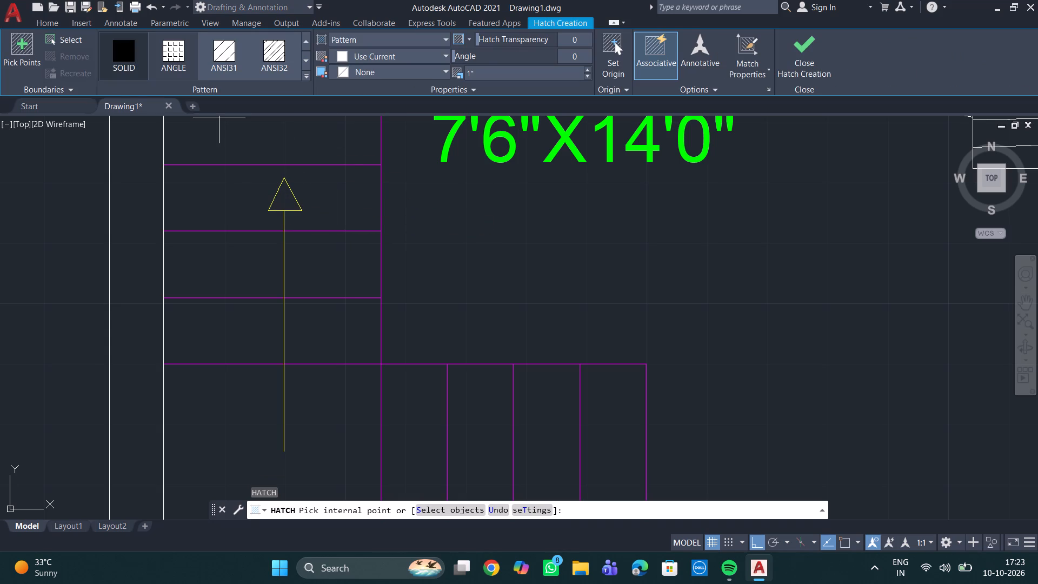
{"action": "left_click", "coordinate": [130, 48]}
{"action": "left_click", "coordinate": [437, 54]}
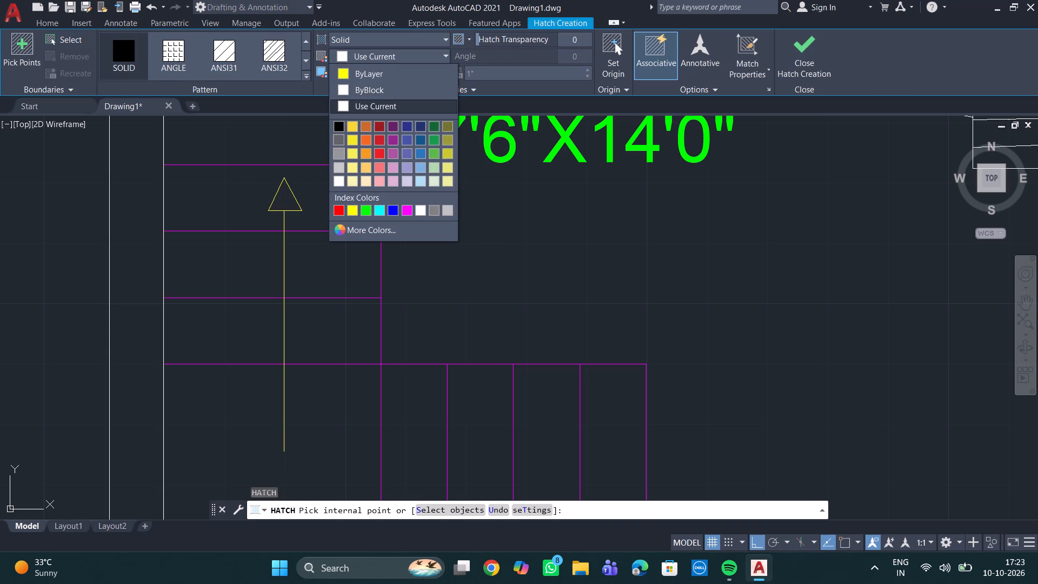
{"action": "left_click", "coordinate": [355, 209]}
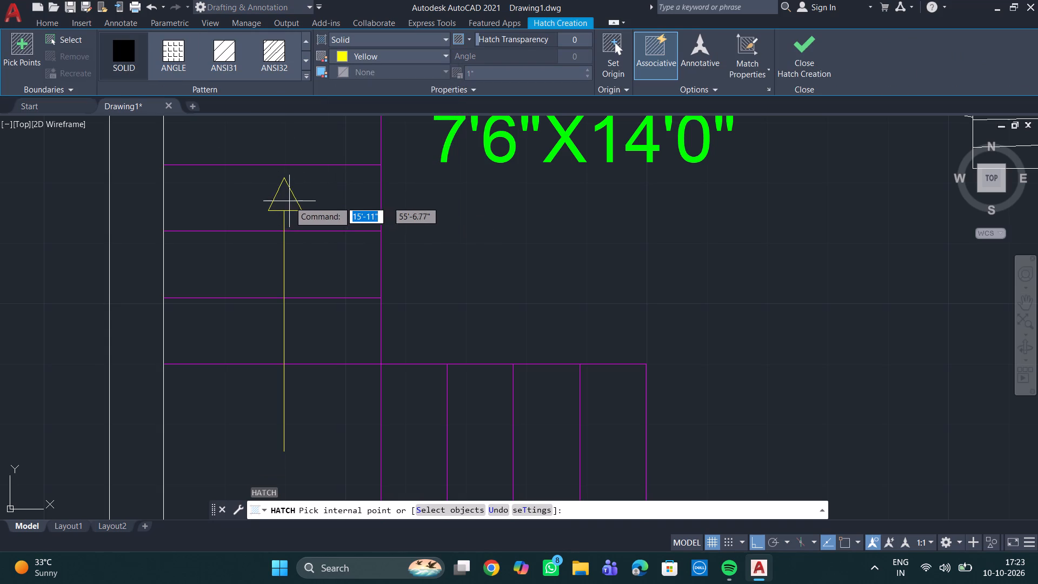
{"action": "left_click", "coordinate": [284, 197]}
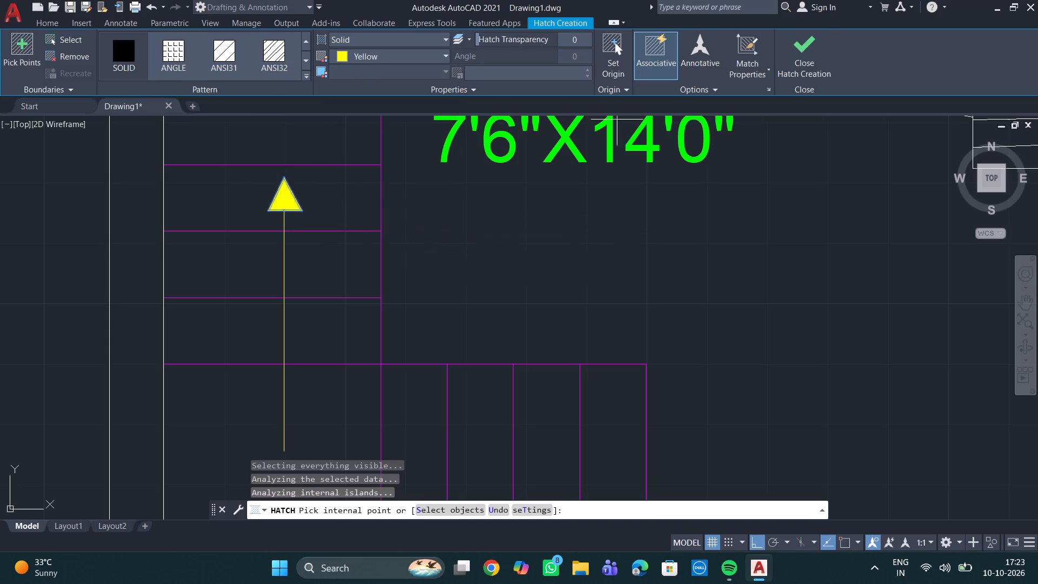
{"action": "left_click", "coordinate": [801, 49]}
{"action": "key", "text": "Escape"}
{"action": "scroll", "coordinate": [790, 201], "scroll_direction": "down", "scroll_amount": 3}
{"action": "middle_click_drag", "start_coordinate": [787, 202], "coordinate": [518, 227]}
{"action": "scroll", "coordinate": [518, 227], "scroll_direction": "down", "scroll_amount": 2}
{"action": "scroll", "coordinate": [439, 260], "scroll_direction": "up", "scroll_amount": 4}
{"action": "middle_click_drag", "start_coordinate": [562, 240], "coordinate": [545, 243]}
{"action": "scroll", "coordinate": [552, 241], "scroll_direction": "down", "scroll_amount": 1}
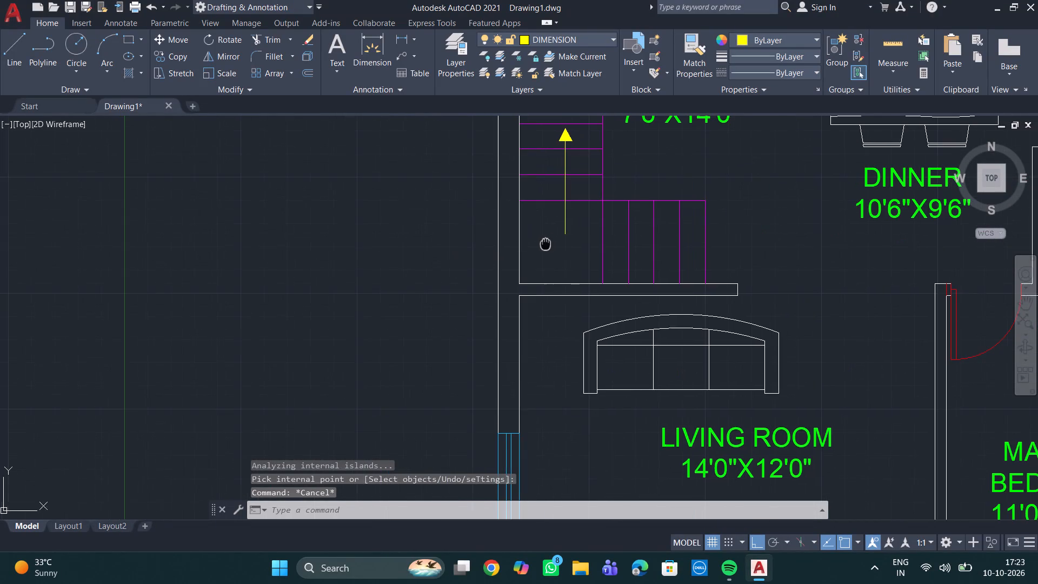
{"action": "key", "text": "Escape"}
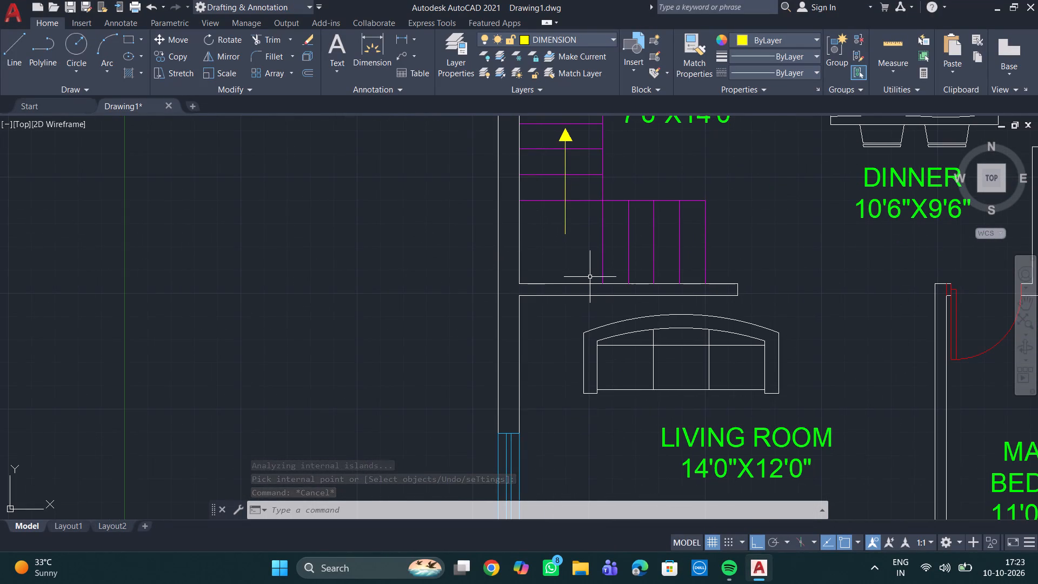
Add the multiline text "UP" just below the south end of the stair arrow's shaft.
{"action": "key", "text": "Escape"}
{"action": "key", "text": "Escape"}
{"action": "key", "text": "Escape"}
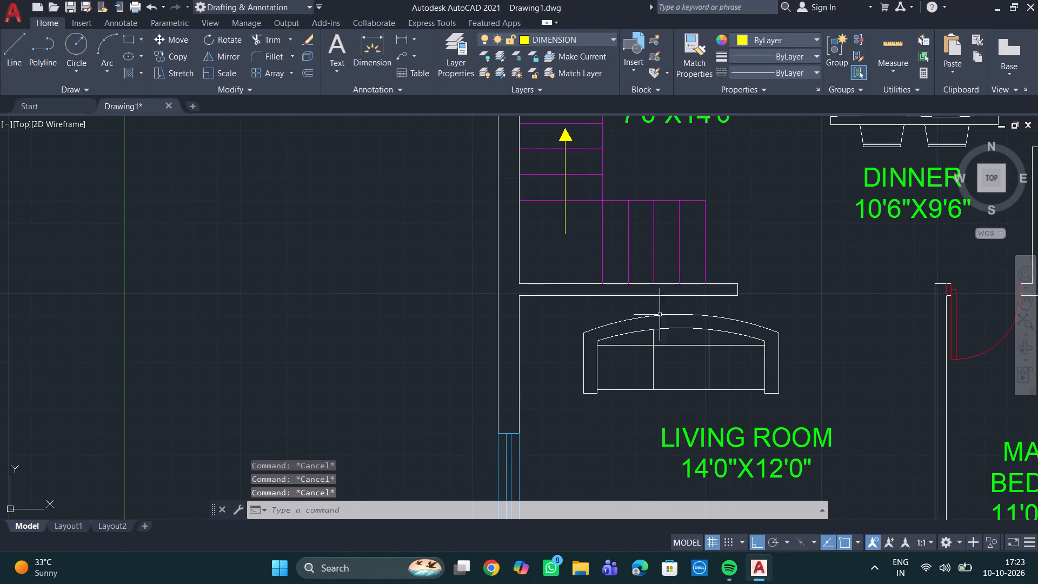
{"action": "scroll", "coordinate": [677, 157], "scroll_direction": "down", "scroll_amount": 4}
{"action": "middle_click_drag", "start_coordinate": [680, 173], "coordinate": [626, 282]}
{"action": "scroll", "coordinate": [627, 281], "scroll_direction": "up", "scroll_amount": 2}
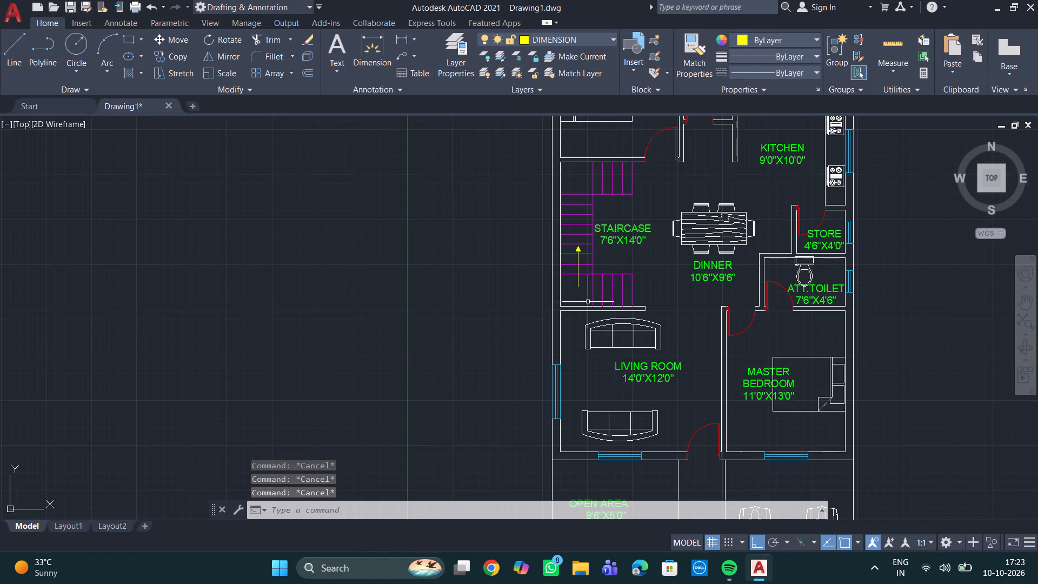
{"action": "scroll", "coordinate": [588, 294], "scroll_direction": "up", "scroll_amount": 1}
{"action": "middle_click_drag", "start_coordinate": [590, 290], "coordinate": [577, 260]}
{"action": "scroll", "coordinate": [576, 258], "scroll_direction": "up", "scroll_amount": 1}
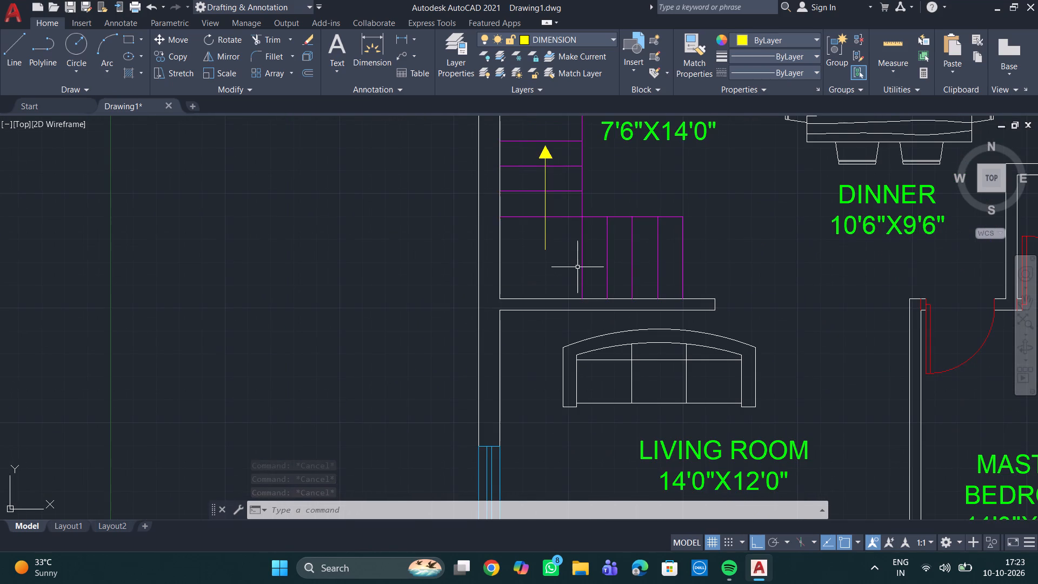
{"action": "type", "text": "MY"}
{"action": "key", "text": "BackSpace"}
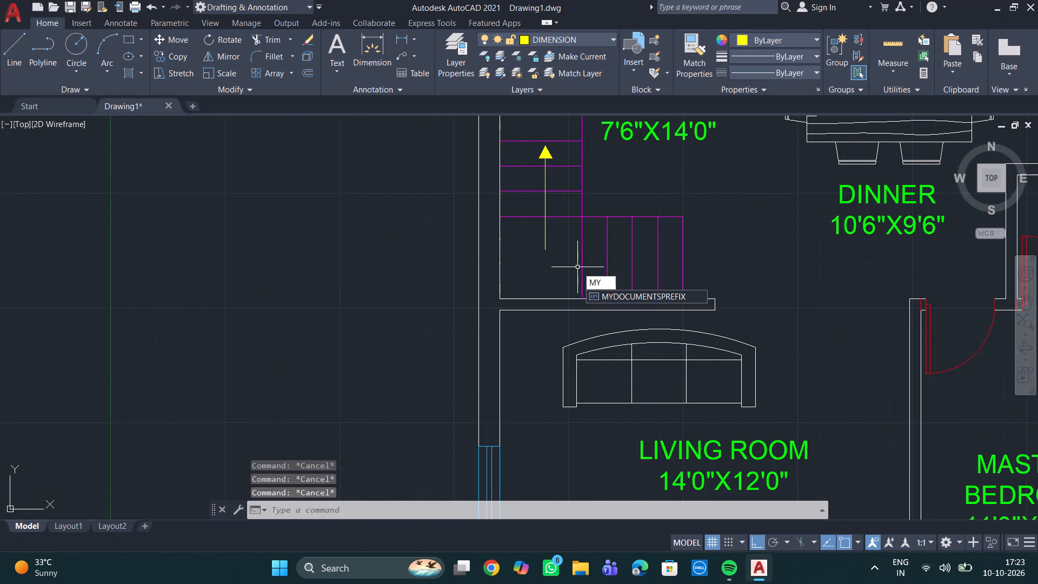
{"action": "key", "text": "t"}
{"action": "key", "text": "Return"}
{"action": "left_click", "coordinate": [529, 256]}
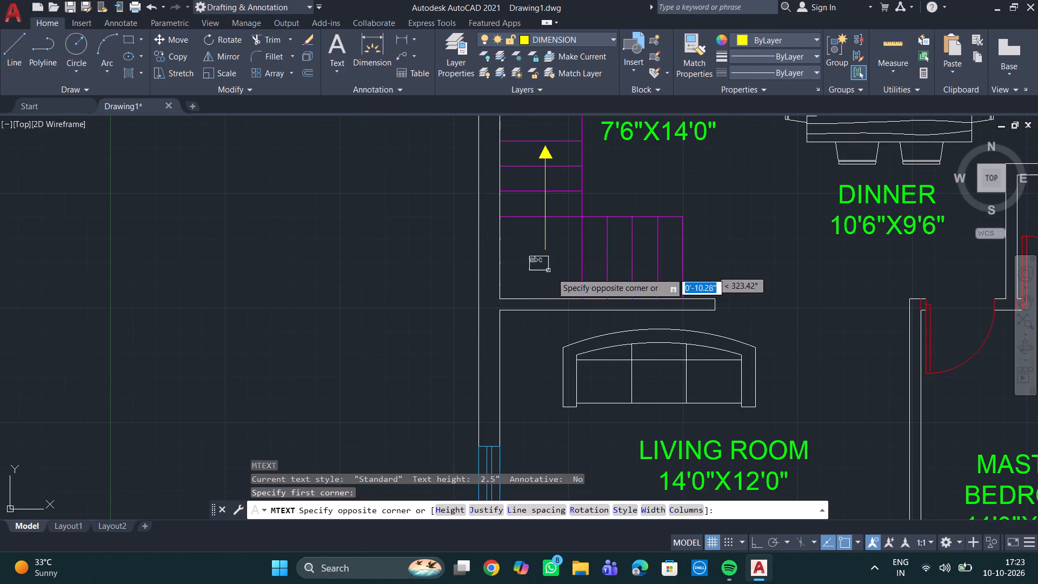
{"action": "left_click", "coordinate": [564, 277]}
{"action": "type", "text": "UP"}
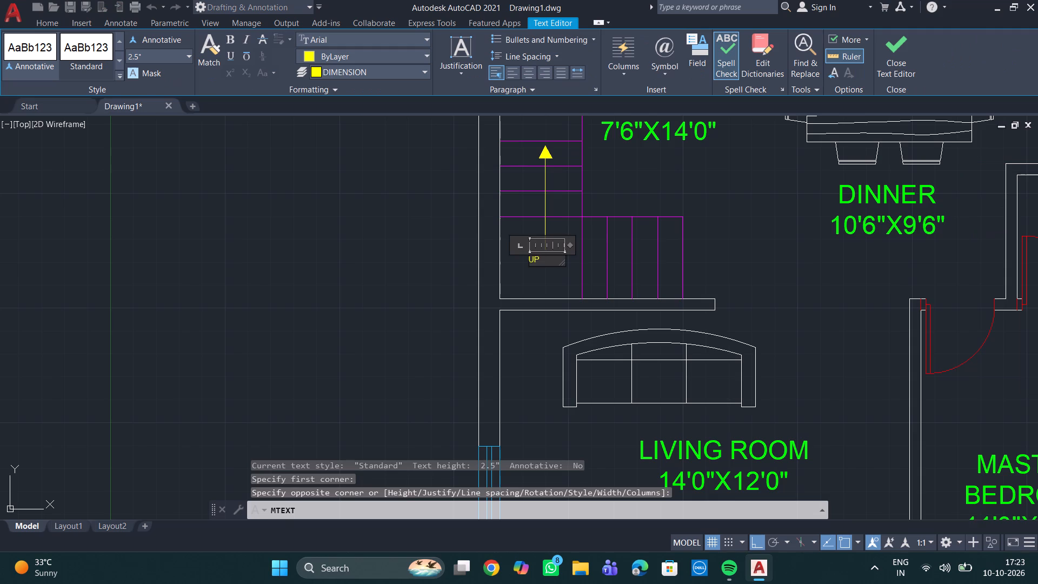
{"action": "key", "text": "Return"}
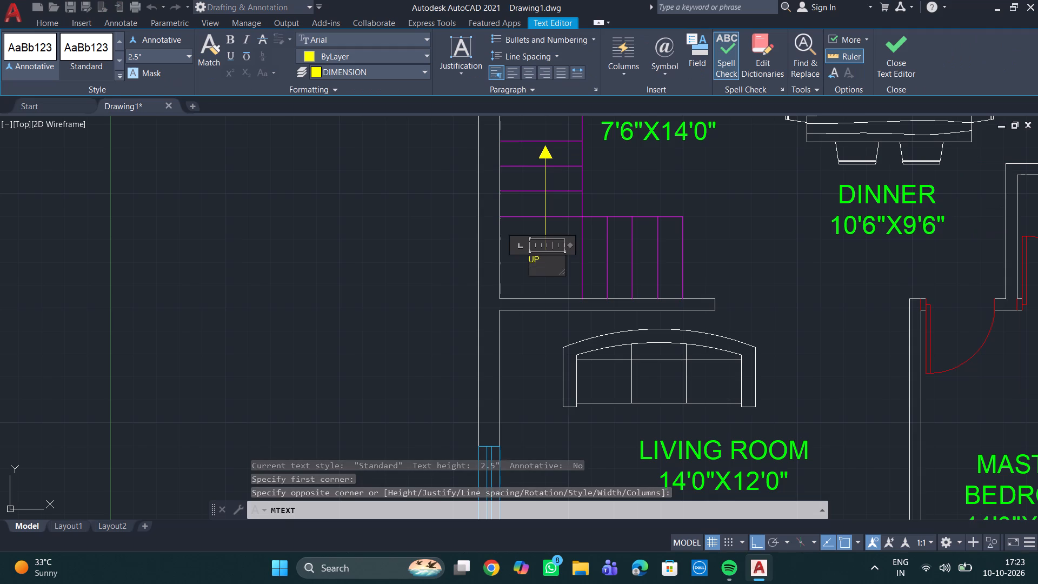
{"action": "left_click", "coordinate": [565, 286]}
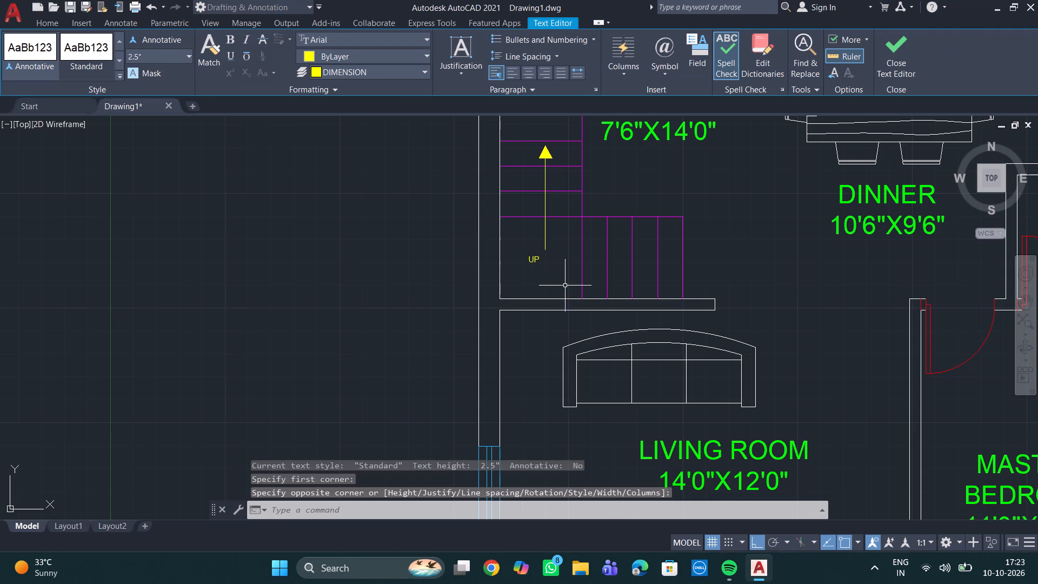
Move the UP label so that it sits centred under the stair arrow's shaft.
{"action": "left_click", "coordinate": [533, 260]}
{"action": "left_click_drag", "start_coordinate": [533, 260], "coordinate": [555, 267]}
{"action": "left_click", "coordinate": [548, 272]}
{"action": "left_click_drag", "start_coordinate": [528, 259], "coordinate": [563, 276]}
{"action": "left_click", "coordinate": [528, 287]}
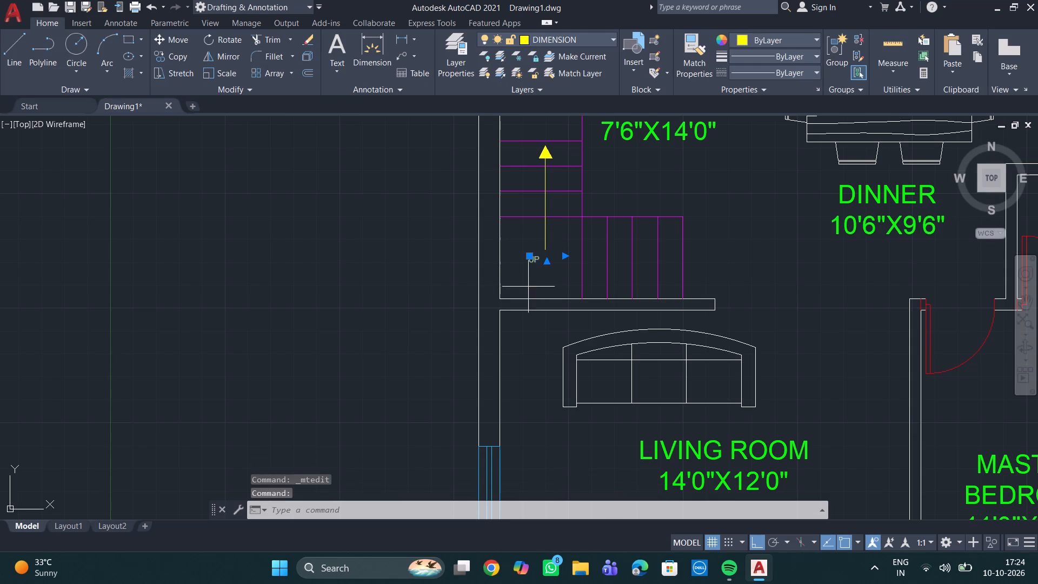
{"action": "left_click_drag", "start_coordinate": [529, 257], "coordinate": [564, 277]}
{"action": "left_click", "coordinate": [564, 277]}
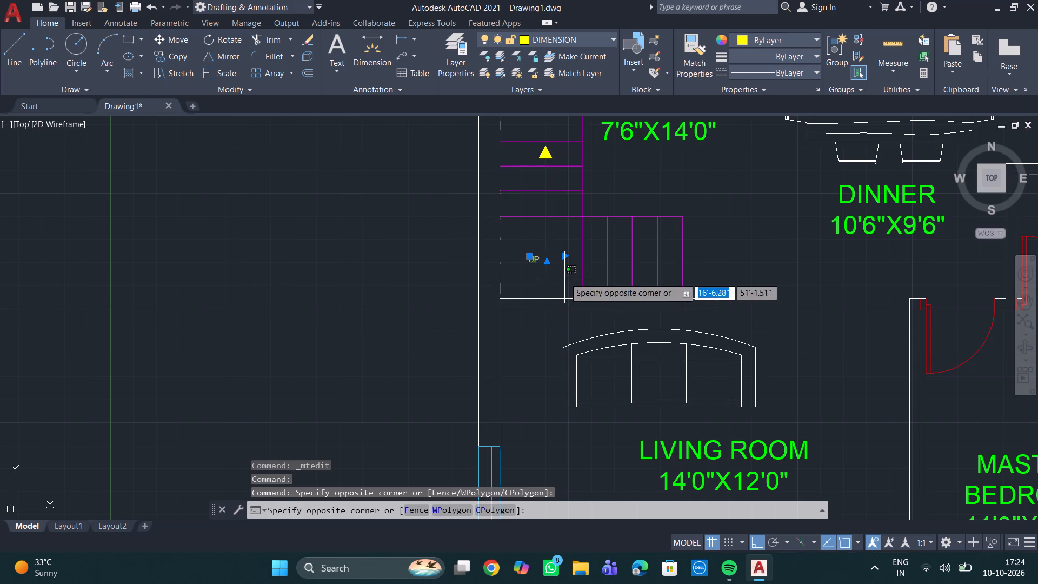
{"action": "key", "text": "Escape"}
{"action": "key", "text": "Escape"}
{"action": "left_click_drag", "start_coordinate": [534, 257], "coordinate": [560, 264]}
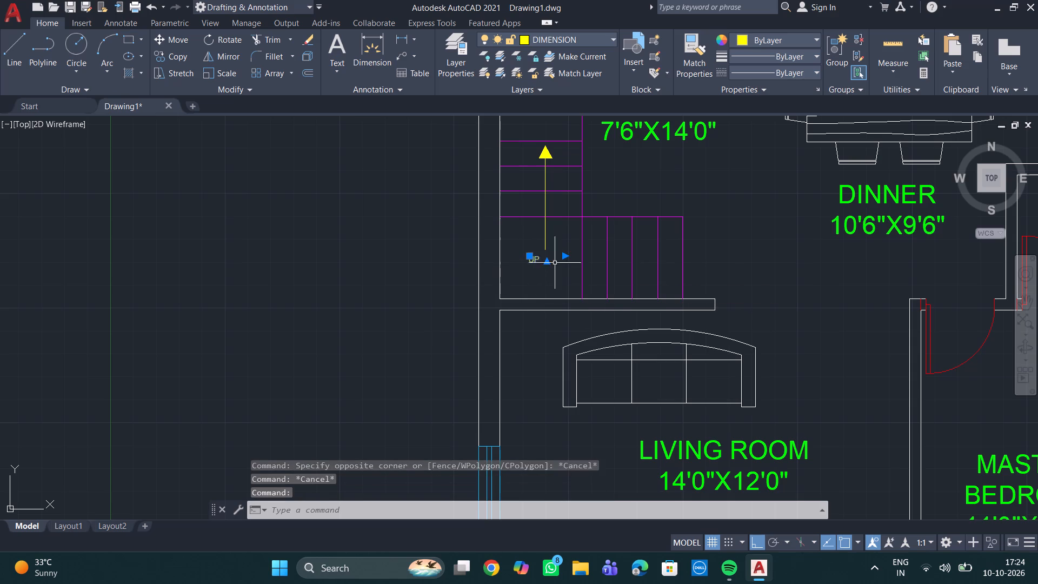
{"action": "left_click_drag", "start_coordinate": [560, 264], "coordinate": [569, 269]}
{"action": "left_click_drag", "start_coordinate": [539, 260], "coordinate": [557, 269]}
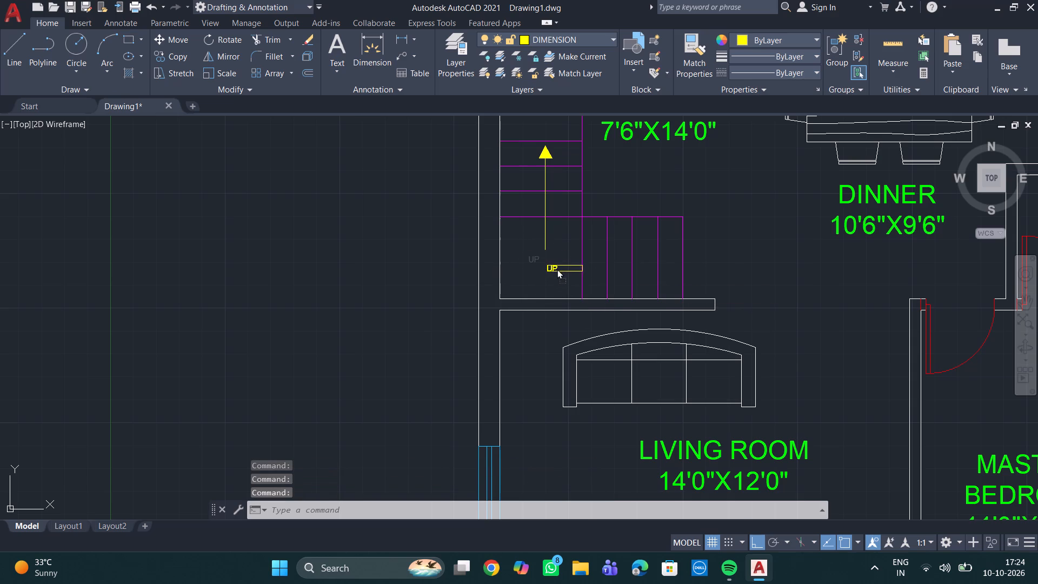
{"action": "left_click_drag", "start_coordinate": [557, 269], "coordinate": [551, 264]}
Set the UP label's text height to 3" in its properties.
{"action": "scroll", "coordinate": [718, 283], "scroll_direction": "down", "scroll_amount": 2}
{"action": "scroll", "coordinate": [589, 301], "scroll_direction": "up", "scroll_amount": 3}
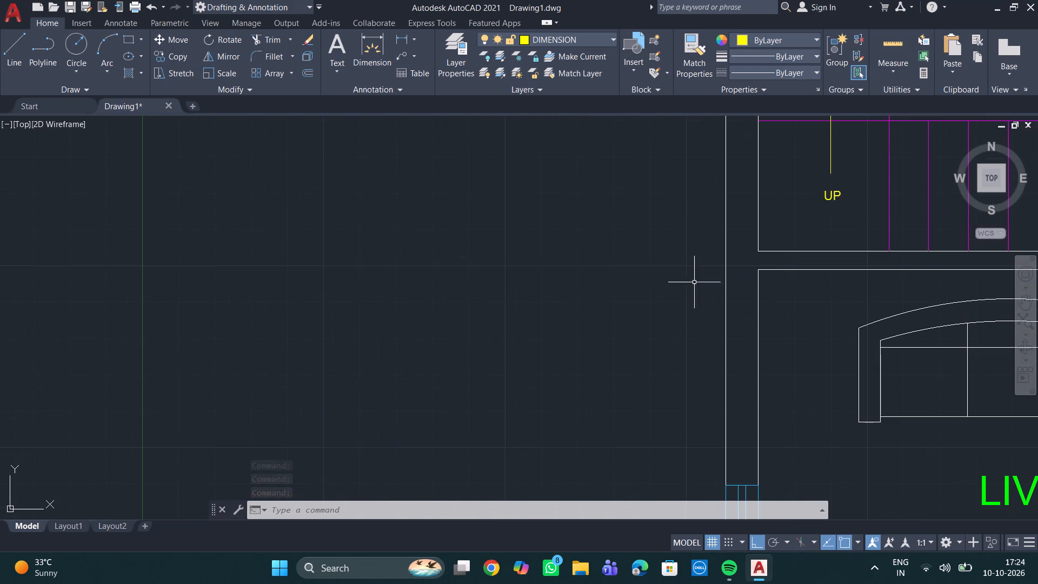
{"action": "left_click", "coordinate": [829, 187]}
{"action": "left_click", "coordinate": [832, 196]}
{"action": "right_click", "coordinate": [830, 196]}
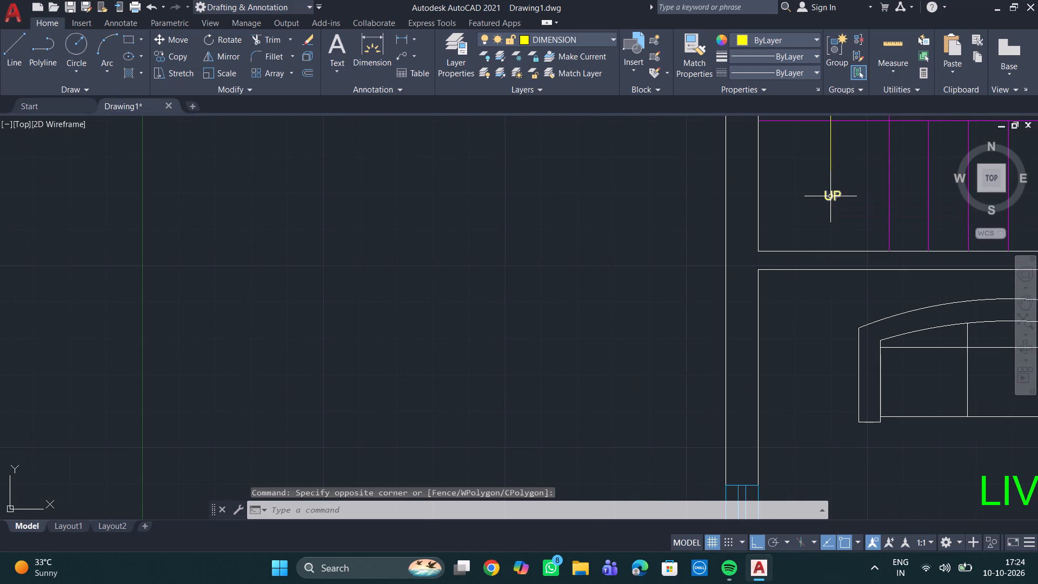
{"action": "left_click", "coordinate": [794, 183]}
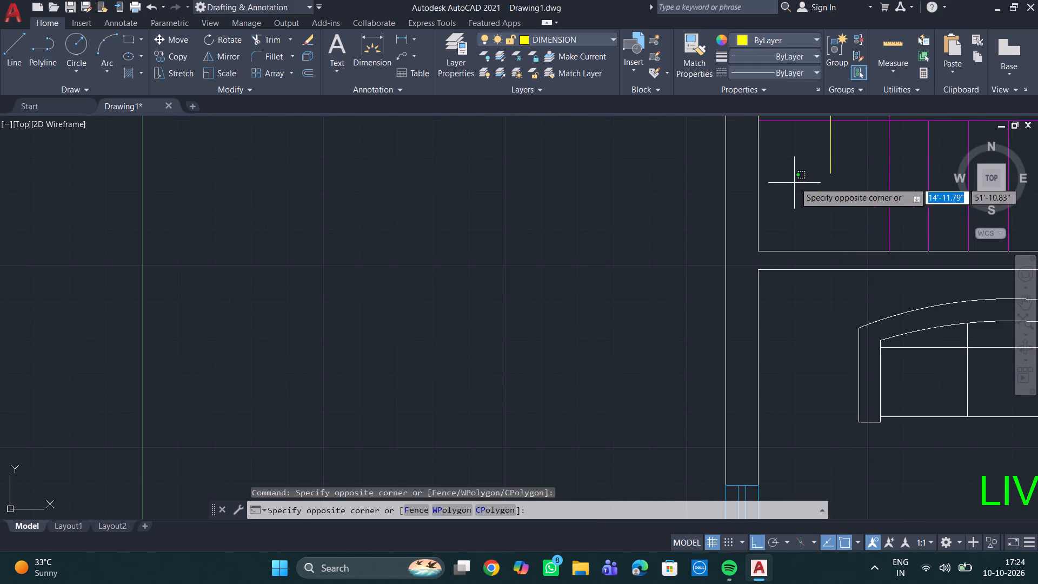
{"action": "left_click", "coordinate": [840, 198]}
{"action": "left_click", "coordinate": [832, 193]}
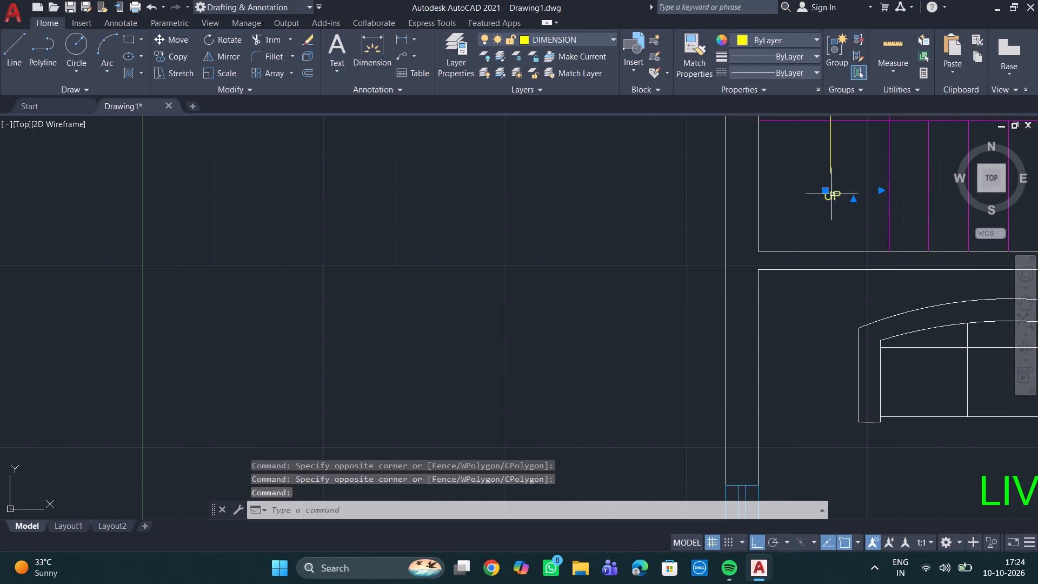
{"action": "right_click", "coordinate": [841, 195]}
{"action": "left_click", "coordinate": [895, 525]}
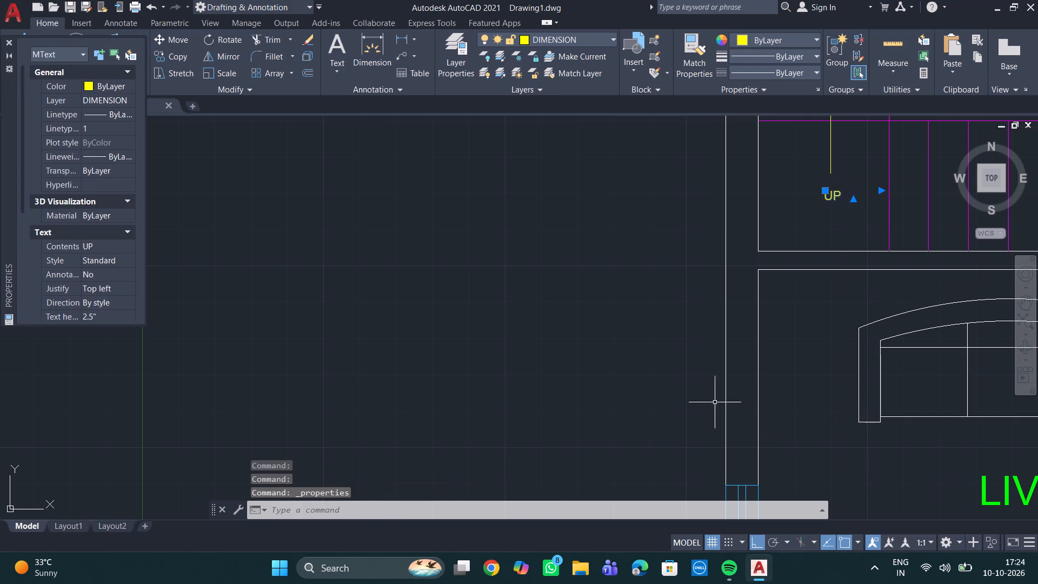
{"action": "left_click", "coordinate": [105, 311]}
{"action": "key", "text": "BackSpace"}
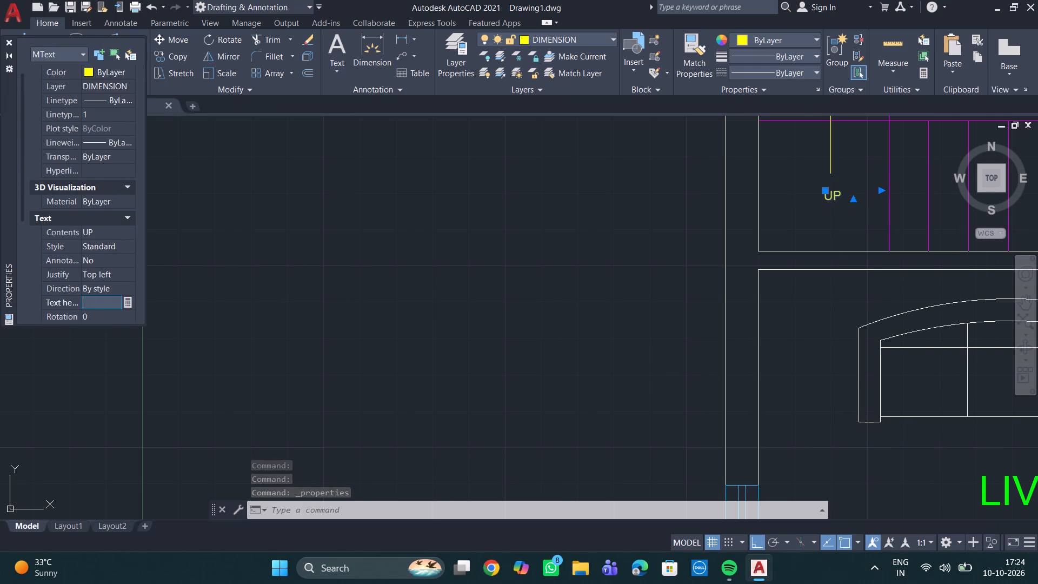
{"action": "key", "text": "BackSpace"}
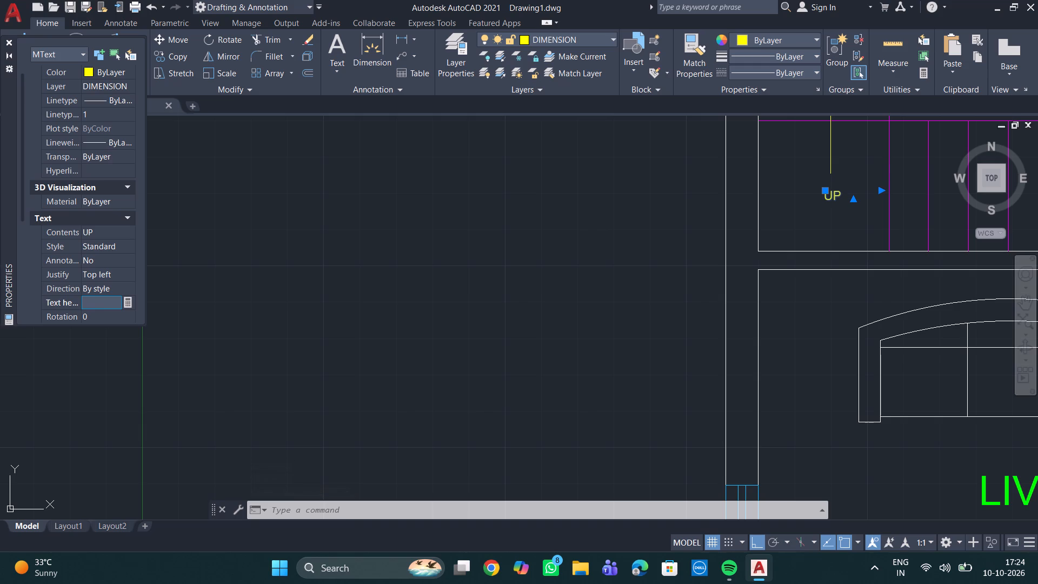
{"action": "type", "text": "3\""}
{"action": "key", "text": "Return"}
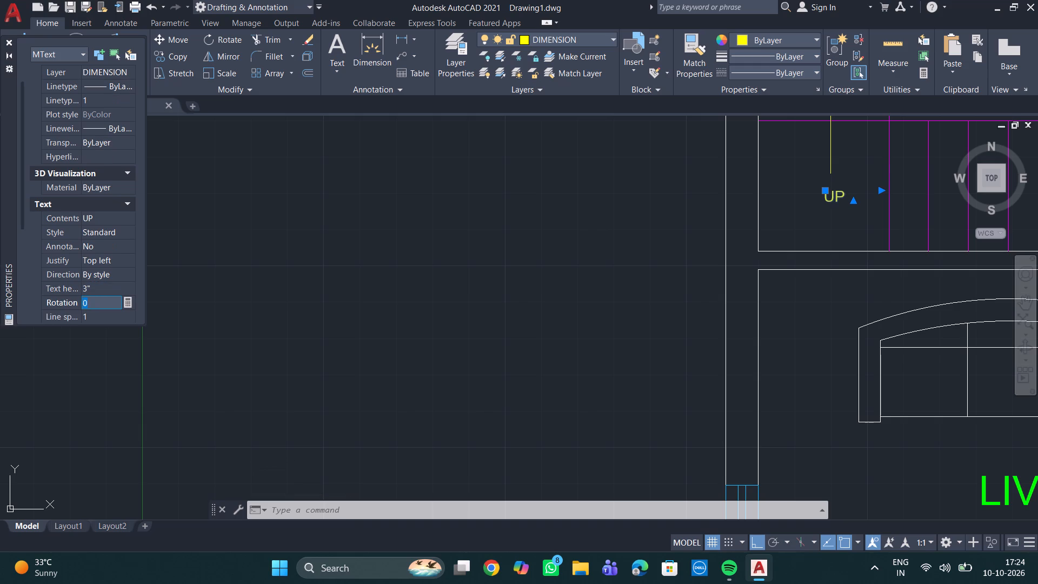
{"action": "left_click", "coordinate": [8, 39]}
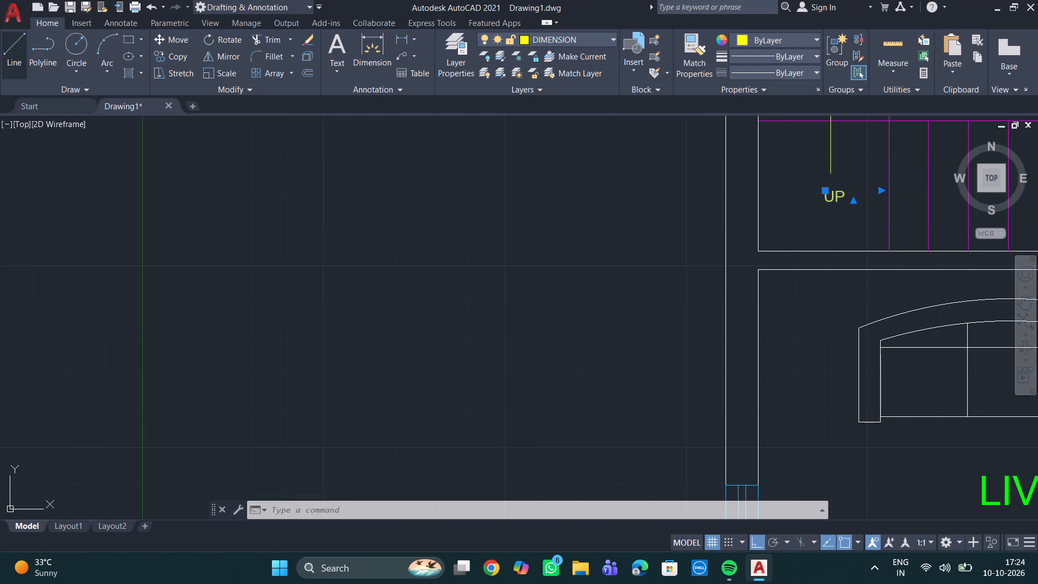
{"action": "key", "text": "Escape"}
Examine the finished floor plan, from the staircase and rooms down to the open area, parking and front gate.
{"action": "scroll", "coordinate": [863, 437], "scroll_direction": "down", "scroll_amount": 2}
{"action": "middle_click_drag", "start_coordinate": [868, 420], "coordinate": [716, 388]}
{"action": "middle_click_drag", "start_coordinate": [854, 385], "coordinate": [810, 371]}
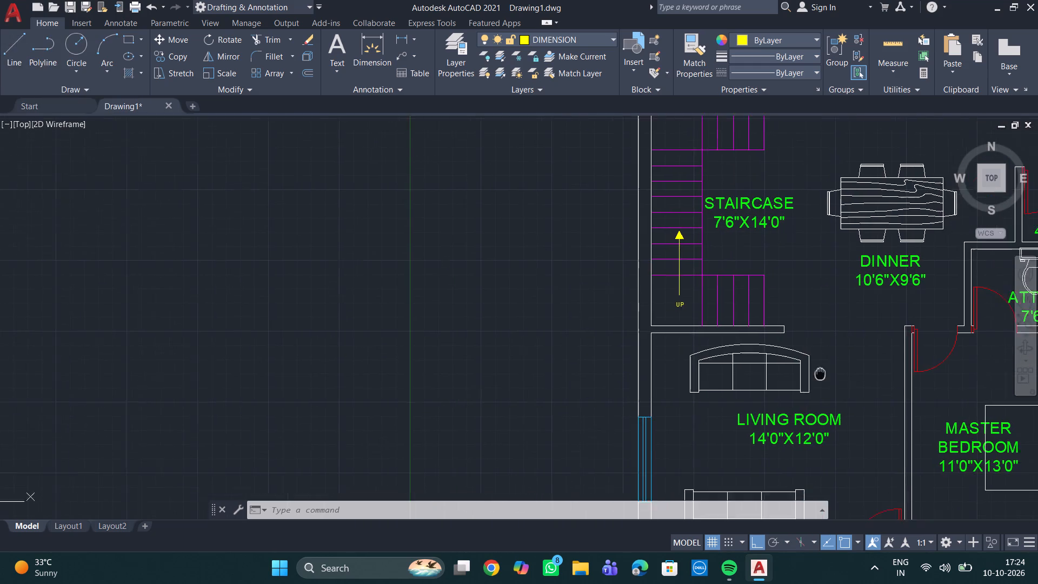
{"action": "middle_click_drag", "start_coordinate": [810, 371], "coordinate": [647, 325]}
{"action": "middle_click_drag", "start_coordinate": [706, 382], "coordinate": [604, 311]}
{"action": "scroll", "coordinate": [603, 309], "scroll_direction": "down", "scroll_amount": 1}
{"action": "scroll", "coordinate": [722, 368], "scroll_direction": "up", "scroll_amount": 1}
{"action": "scroll", "coordinate": [722, 368], "scroll_direction": "down", "scroll_amount": 1}
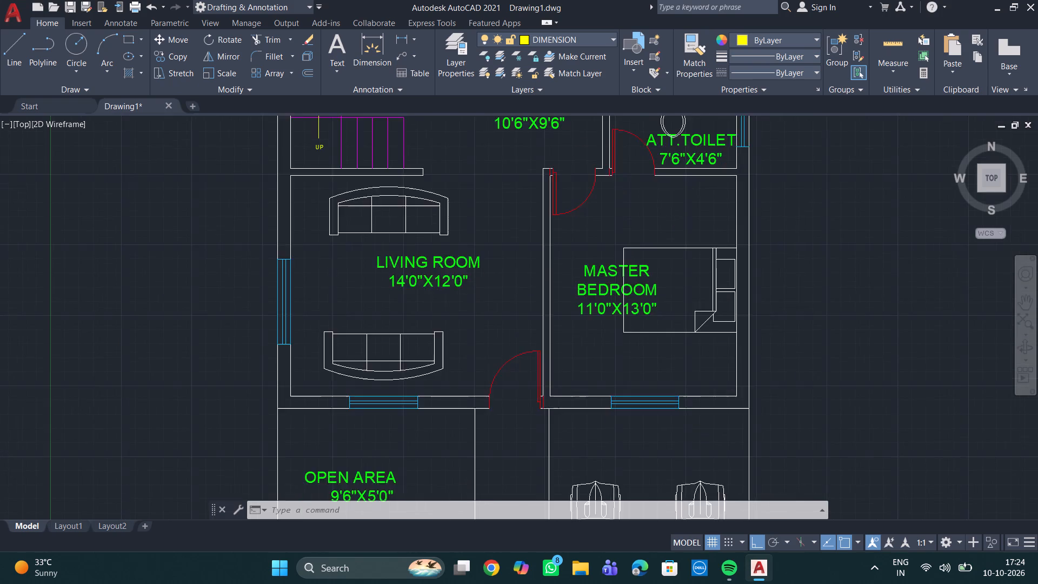
{"action": "middle_click_drag", "start_coordinate": [722, 368], "coordinate": [695, 309]}
{"action": "scroll", "coordinate": [693, 307], "scroll_direction": "down", "scroll_amount": 1}
{"action": "middle_click_drag", "start_coordinate": [766, 335], "coordinate": [735, 367]}
{"action": "scroll", "coordinate": [728, 359], "scroll_direction": "down", "scroll_amount": 2}
{"action": "middle_click_drag", "start_coordinate": [730, 357], "coordinate": [722, 379]}
{"action": "scroll", "coordinate": [721, 381], "scroll_direction": "up", "scroll_amount": 2}
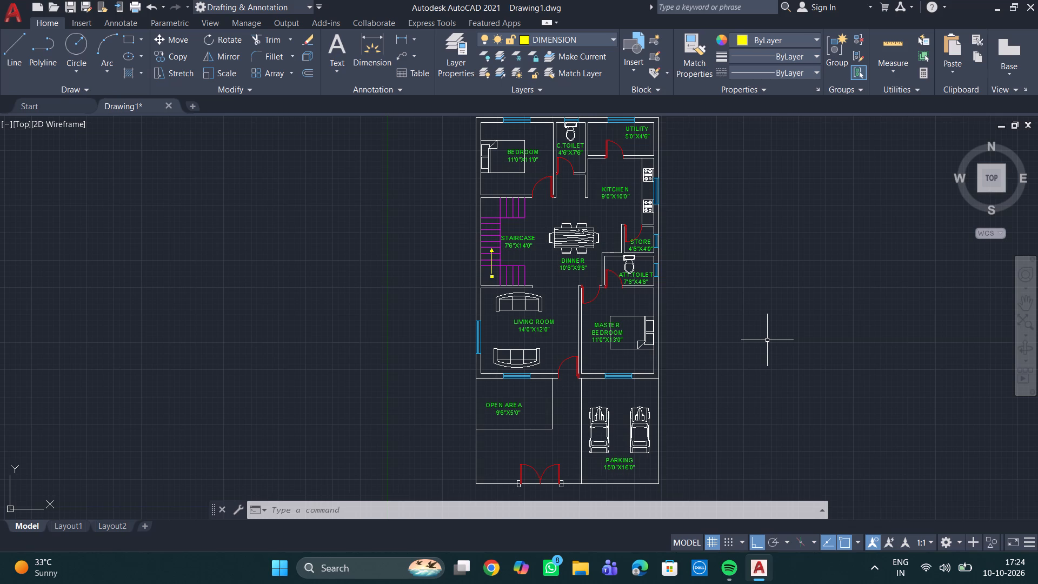
{"action": "scroll", "coordinate": [776, 328], "scroll_direction": "down", "scroll_amount": 1}
{"action": "middle_click_drag", "start_coordinate": [778, 321], "coordinate": [733, 303]}
{"action": "scroll", "coordinate": [730, 301], "scroll_direction": "up", "scroll_amount": 1}
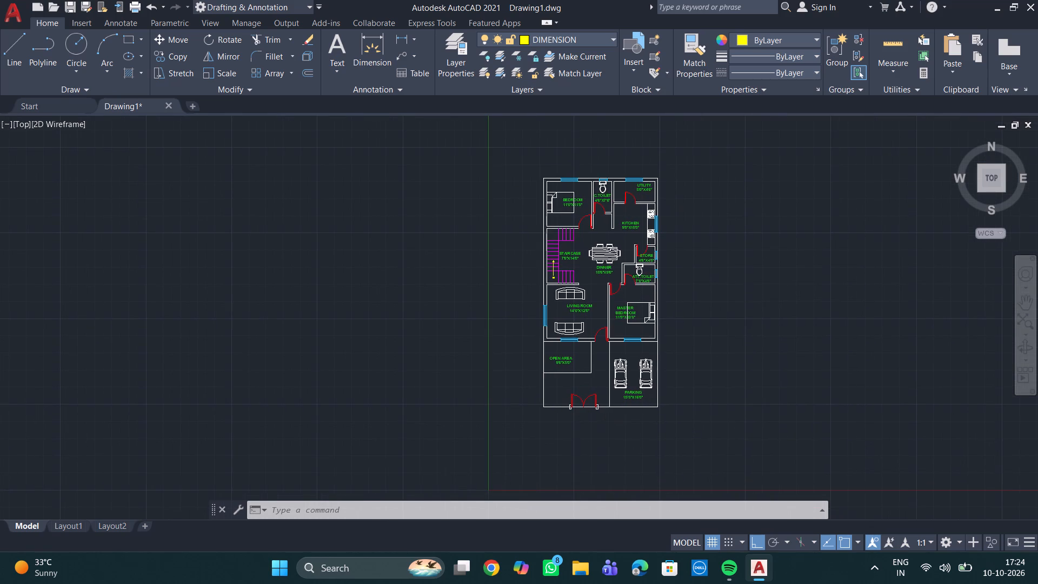
{"action": "middle_click", "coordinate": [729, 300]}
Switch to the Windows desktop and open the Fuji app.
{"action": "left_click", "coordinate": [992, 12]}
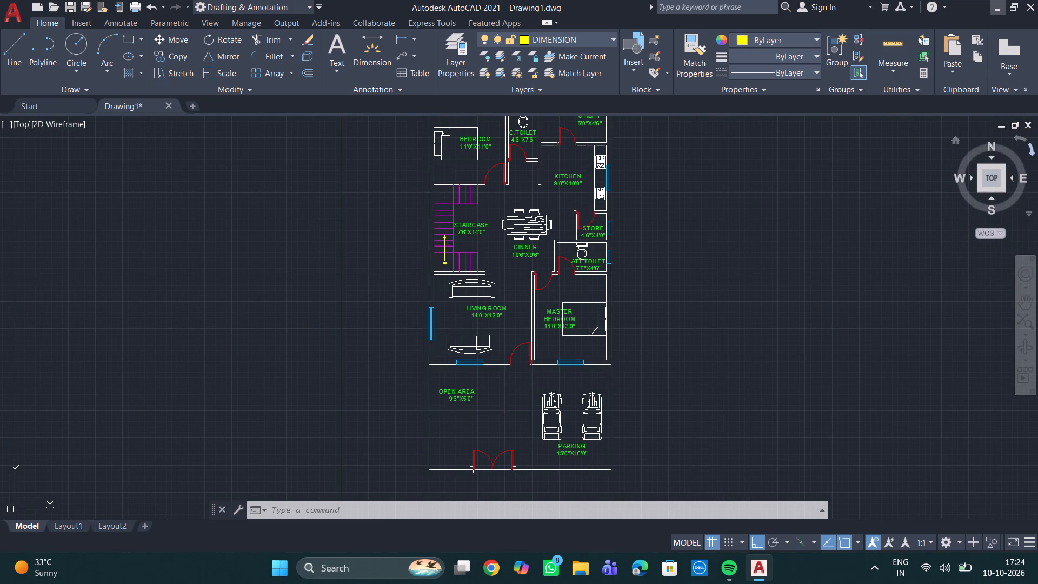
{"action": "double_click", "coordinate": [120, 78]}
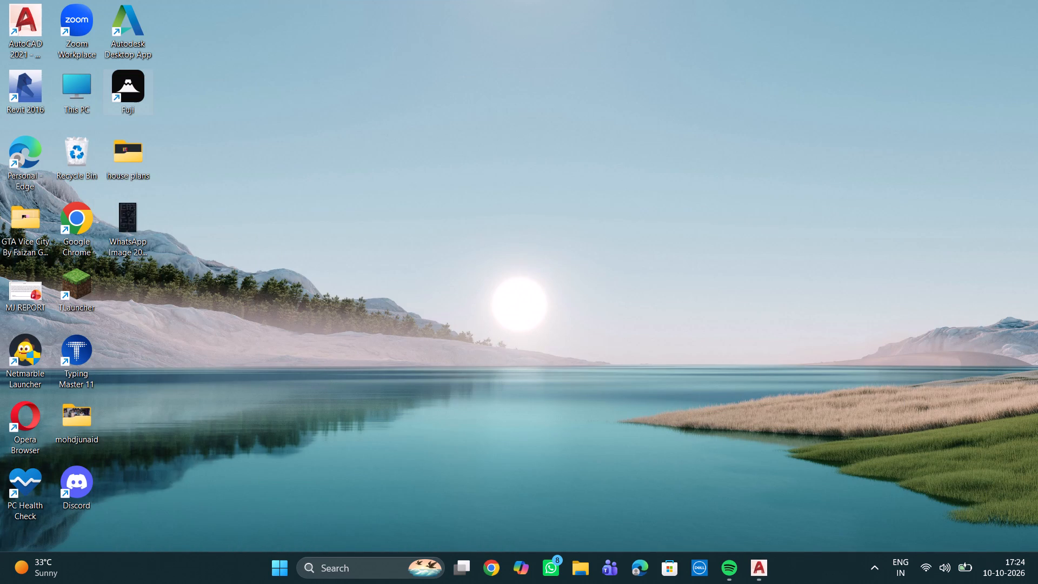
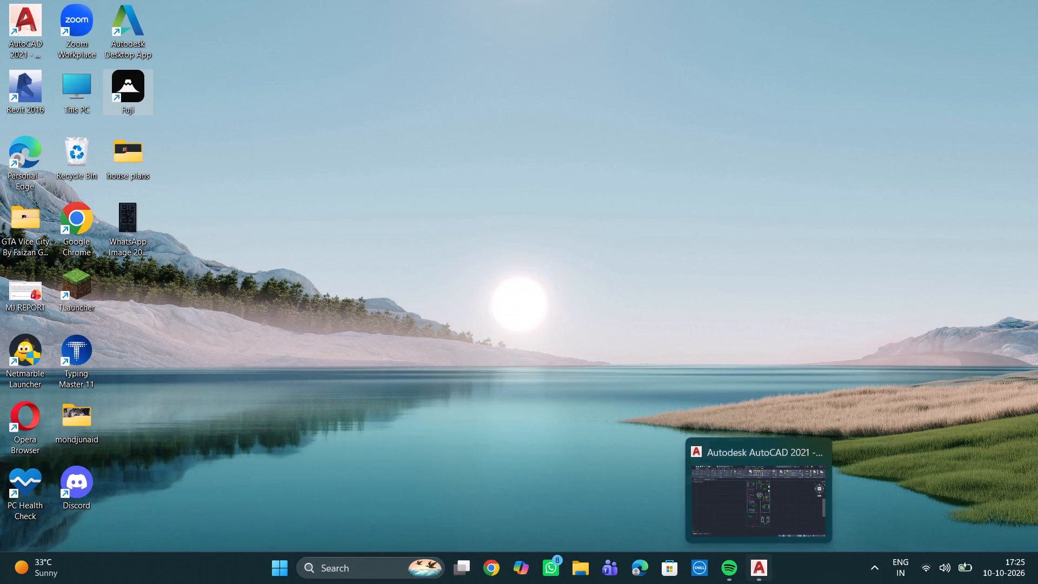
Switch to the open AutoCAD window with the house floor plan drawing.
{"action": "left_click", "coordinate": [748, 468]}
Examine the overall layout of the house floor plan, from the bedroom and utility down to the parking area.
{"action": "scroll", "coordinate": [554, 332], "scroll_direction": "down", "scroll_amount": 2}
{"action": "middle_click_drag", "start_coordinate": [549, 323], "coordinate": [463, 323]}
{"action": "scroll", "coordinate": [463, 323], "scroll_direction": "up", "scroll_amount": 1}
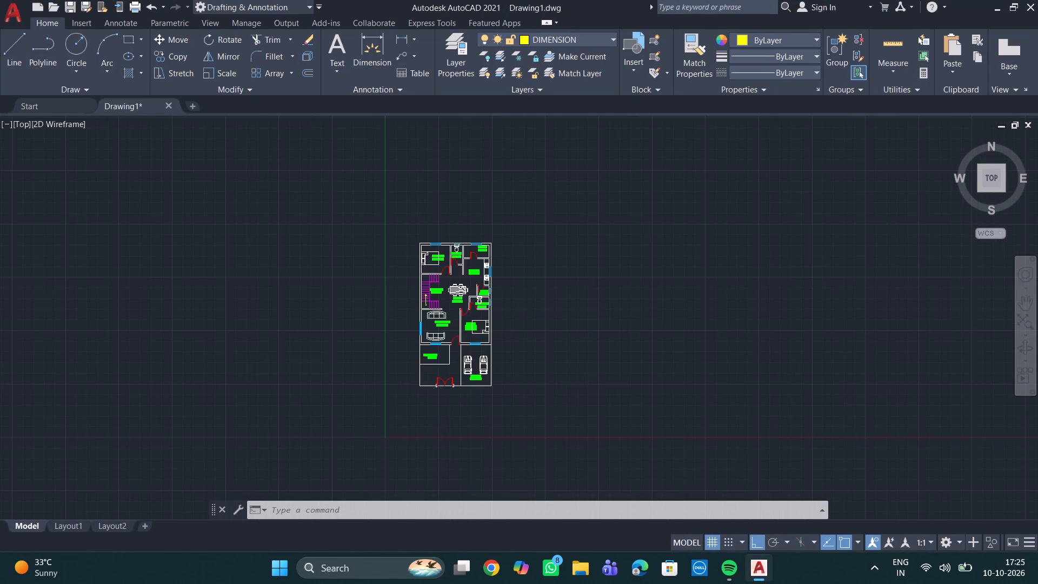
{"action": "scroll", "coordinate": [463, 323], "scroll_direction": "up", "scroll_amount": 1}
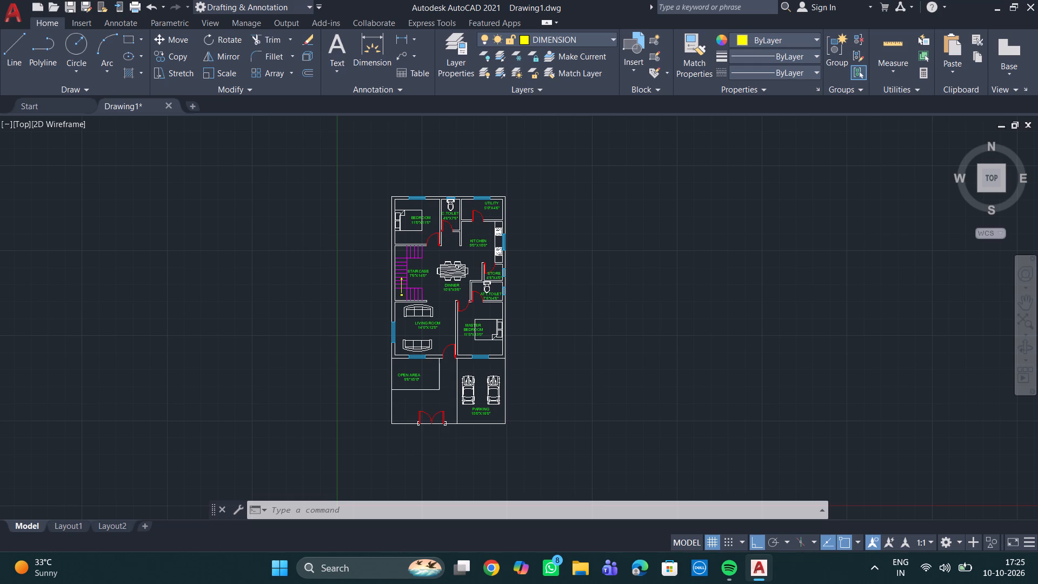
{"action": "scroll", "coordinate": [577, 278], "scroll_direction": "down", "scroll_amount": 1}
{"action": "middle_click_drag", "start_coordinate": [585, 278], "coordinate": [601, 255]}
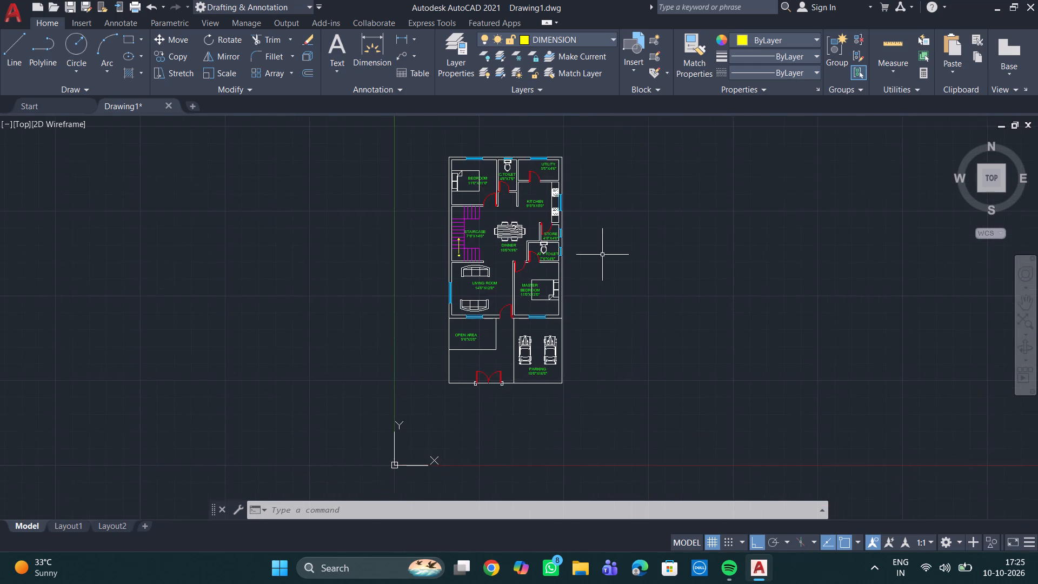
{"action": "scroll", "coordinate": [609, 253], "scroll_direction": "up", "scroll_amount": 1}
{"action": "middle_click_drag", "start_coordinate": [616, 250], "coordinate": [644, 232]}
{"action": "scroll", "coordinate": [644, 232], "scroll_direction": "down", "scroll_amount": 1}
{"action": "middle_click_drag", "start_coordinate": [645, 232], "coordinate": [614, 338]}
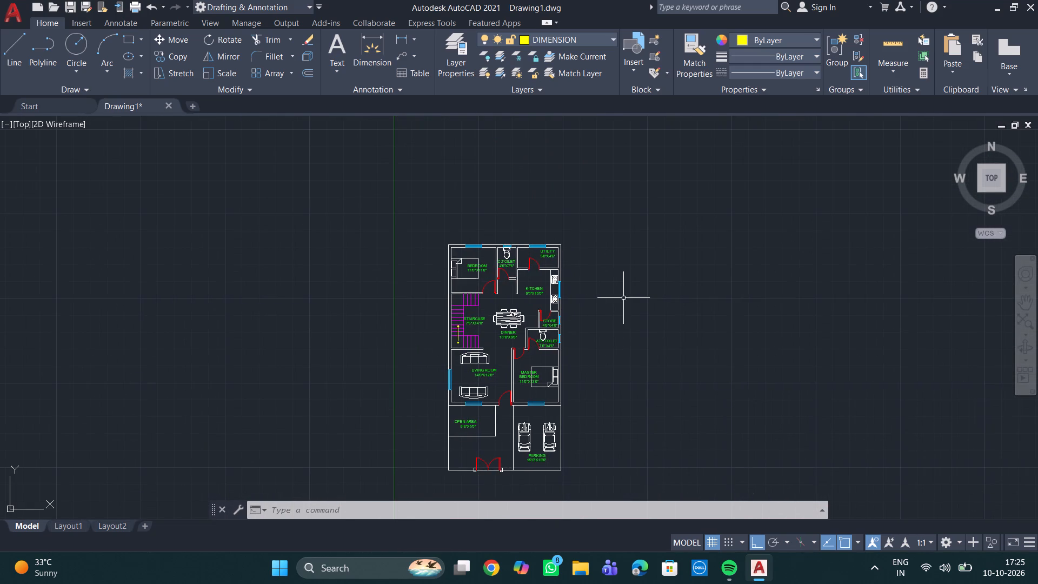
Choose DIMENSION as the current layer.
{"action": "left_click", "coordinate": [609, 39]}
{"action": "left_click", "coordinate": [576, 67]}
{"action": "left_click", "coordinate": [567, 35]}
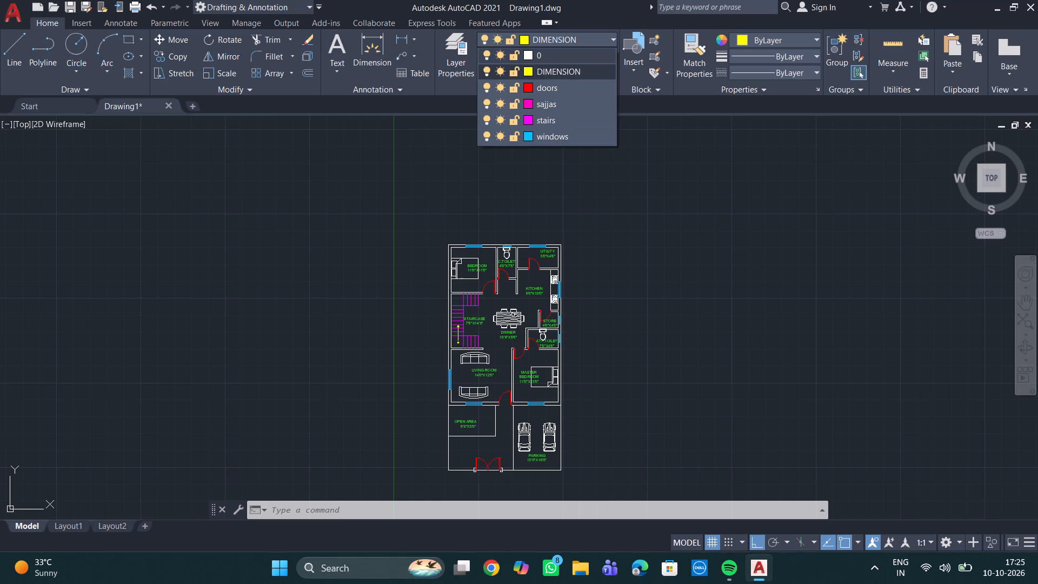
{"action": "left_click", "coordinate": [588, 69]}
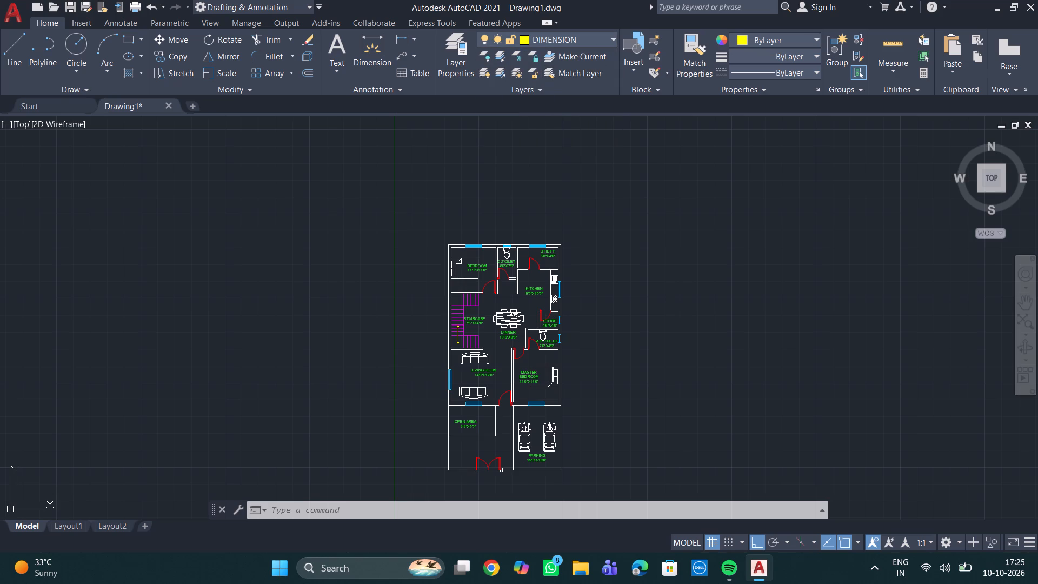
Set the DIMENSION layer's color to index color 200.
{"action": "left_click", "coordinate": [555, 39]}
{"action": "left_click", "coordinate": [530, 70]}
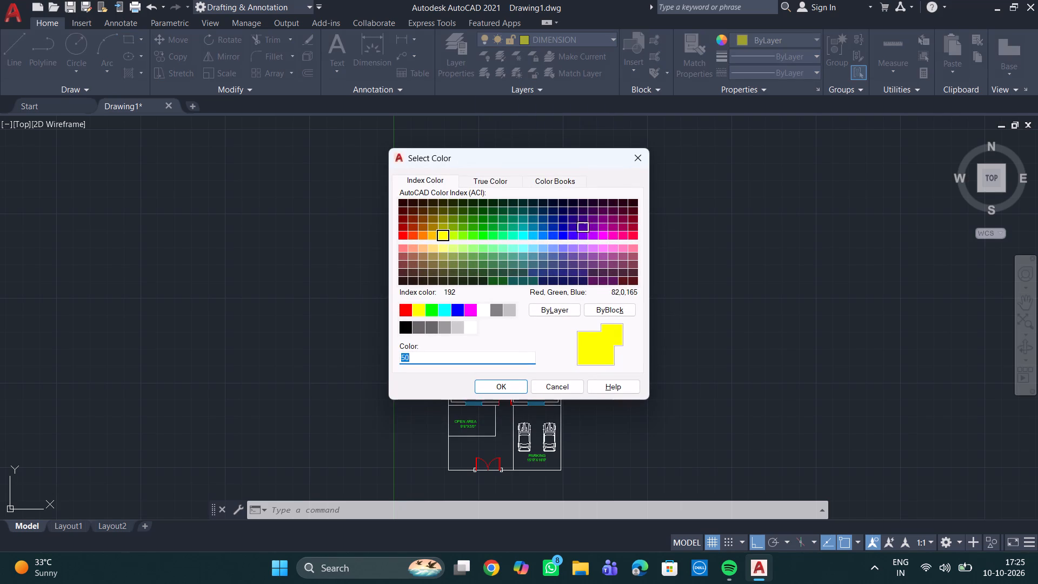
{"action": "left_click", "coordinate": [590, 237]}
{"action": "left_click", "coordinate": [506, 389]}
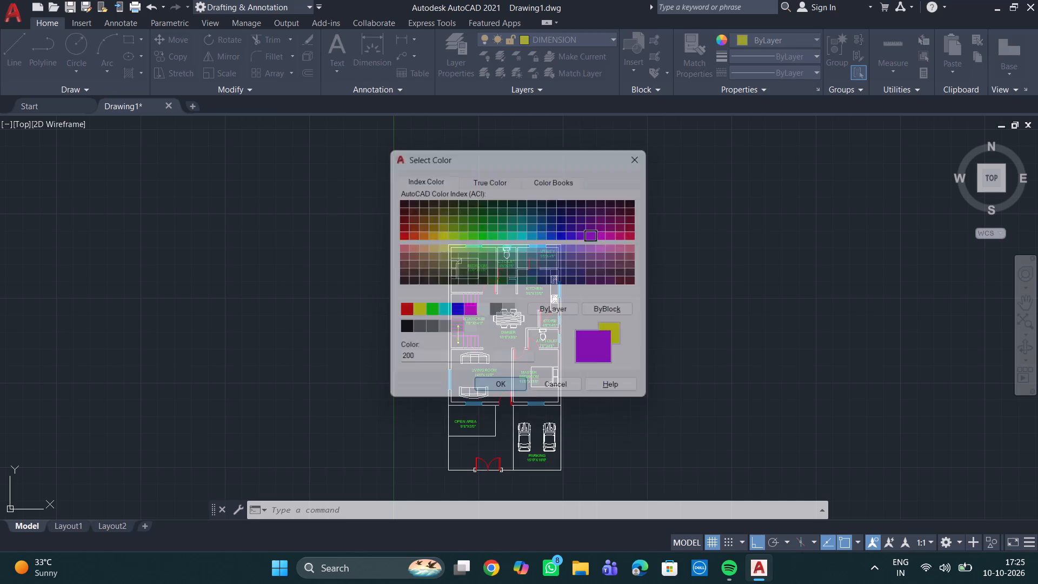
Start a linear dimension for the upper outer wall of the floor plan, near the bedroom corner.
{"action": "scroll", "coordinate": [457, 233], "scroll_direction": "up", "scroll_amount": 2}
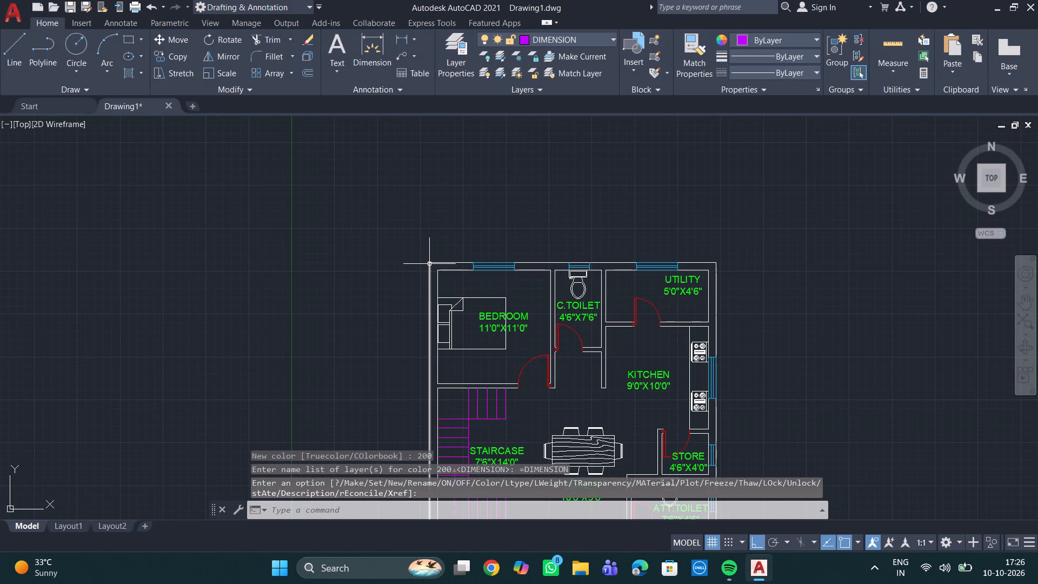
{"action": "left_click", "coordinate": [398, 37]}
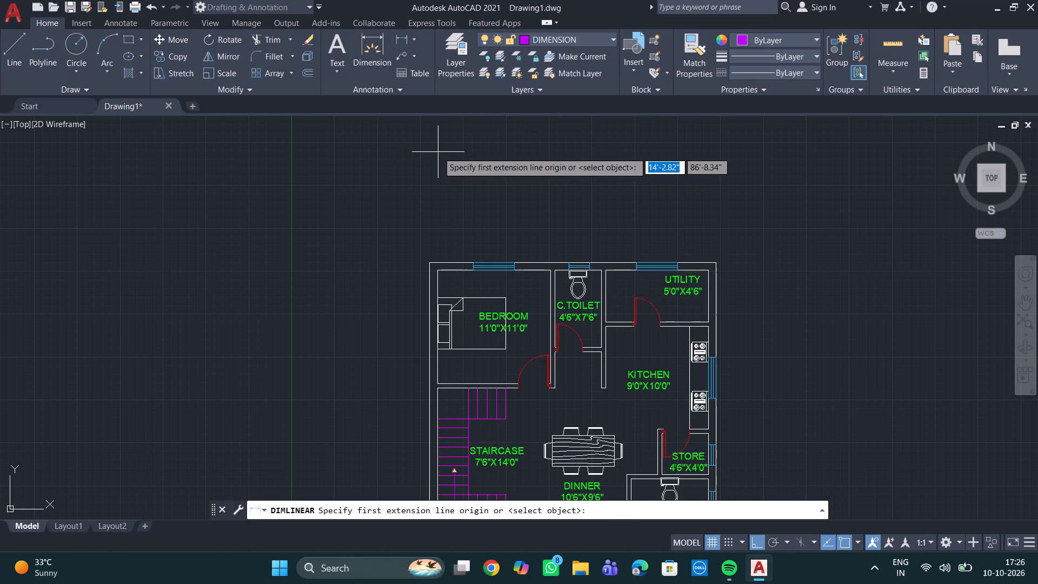
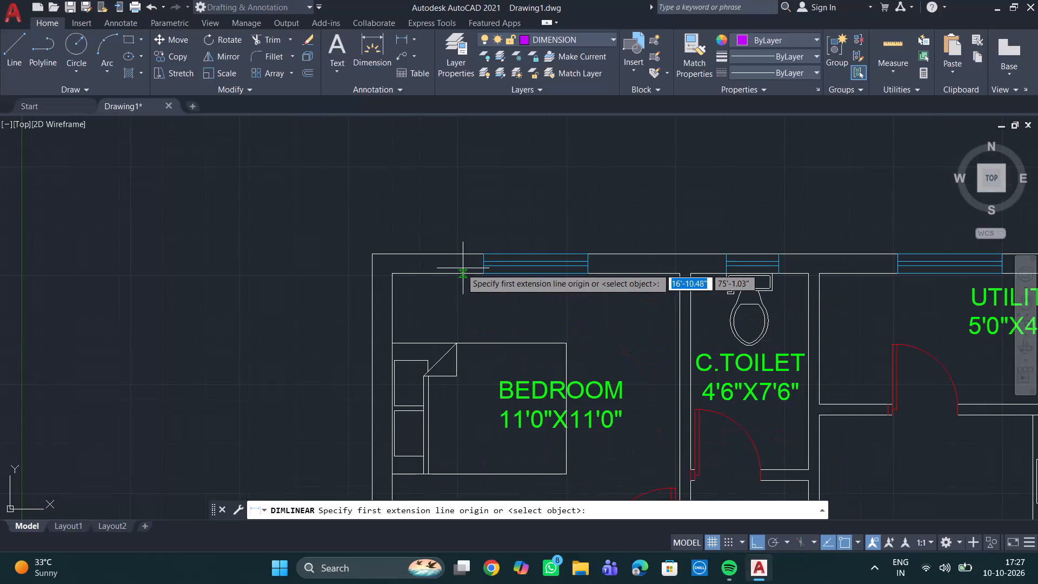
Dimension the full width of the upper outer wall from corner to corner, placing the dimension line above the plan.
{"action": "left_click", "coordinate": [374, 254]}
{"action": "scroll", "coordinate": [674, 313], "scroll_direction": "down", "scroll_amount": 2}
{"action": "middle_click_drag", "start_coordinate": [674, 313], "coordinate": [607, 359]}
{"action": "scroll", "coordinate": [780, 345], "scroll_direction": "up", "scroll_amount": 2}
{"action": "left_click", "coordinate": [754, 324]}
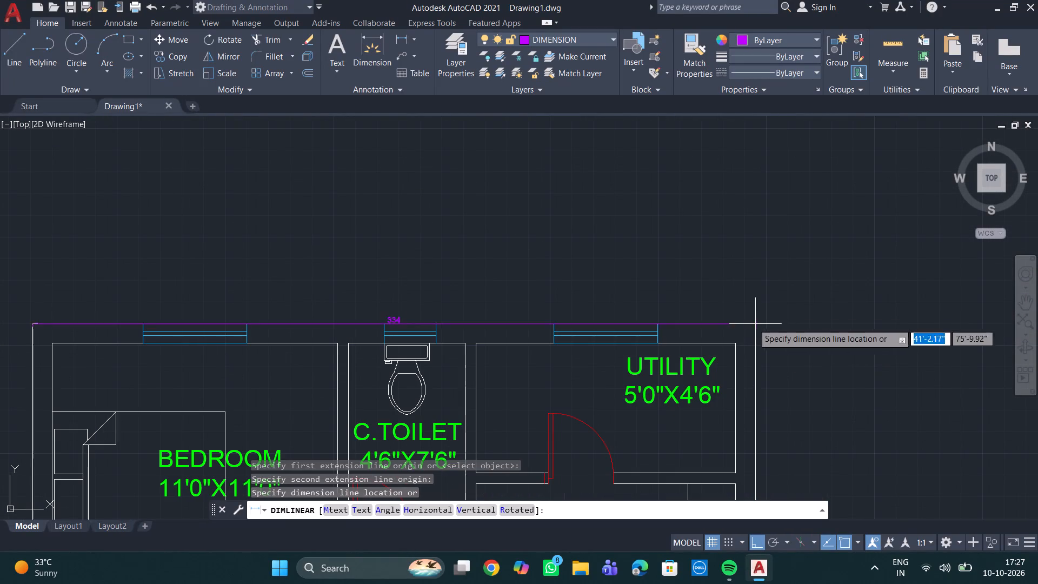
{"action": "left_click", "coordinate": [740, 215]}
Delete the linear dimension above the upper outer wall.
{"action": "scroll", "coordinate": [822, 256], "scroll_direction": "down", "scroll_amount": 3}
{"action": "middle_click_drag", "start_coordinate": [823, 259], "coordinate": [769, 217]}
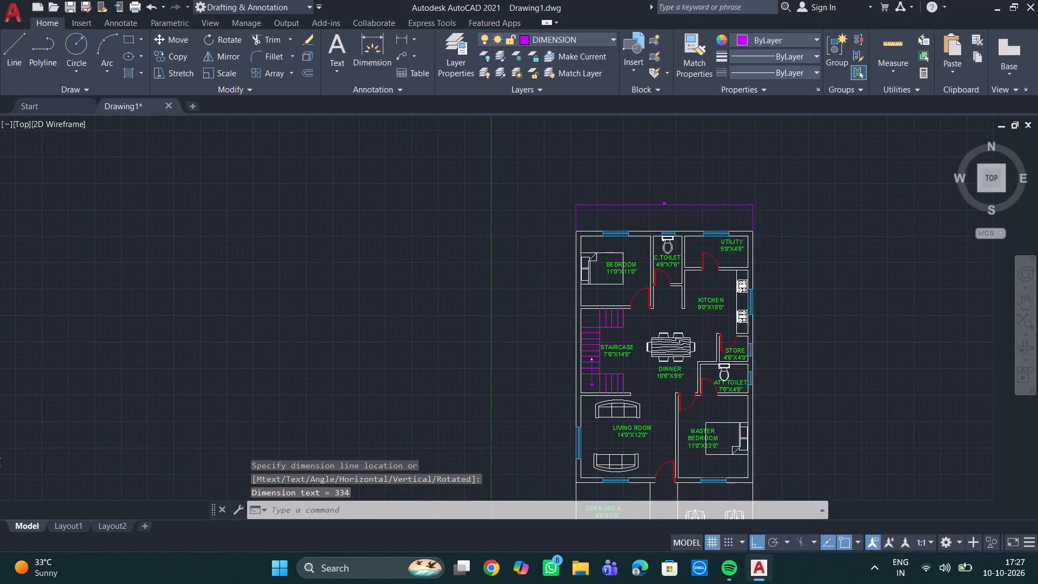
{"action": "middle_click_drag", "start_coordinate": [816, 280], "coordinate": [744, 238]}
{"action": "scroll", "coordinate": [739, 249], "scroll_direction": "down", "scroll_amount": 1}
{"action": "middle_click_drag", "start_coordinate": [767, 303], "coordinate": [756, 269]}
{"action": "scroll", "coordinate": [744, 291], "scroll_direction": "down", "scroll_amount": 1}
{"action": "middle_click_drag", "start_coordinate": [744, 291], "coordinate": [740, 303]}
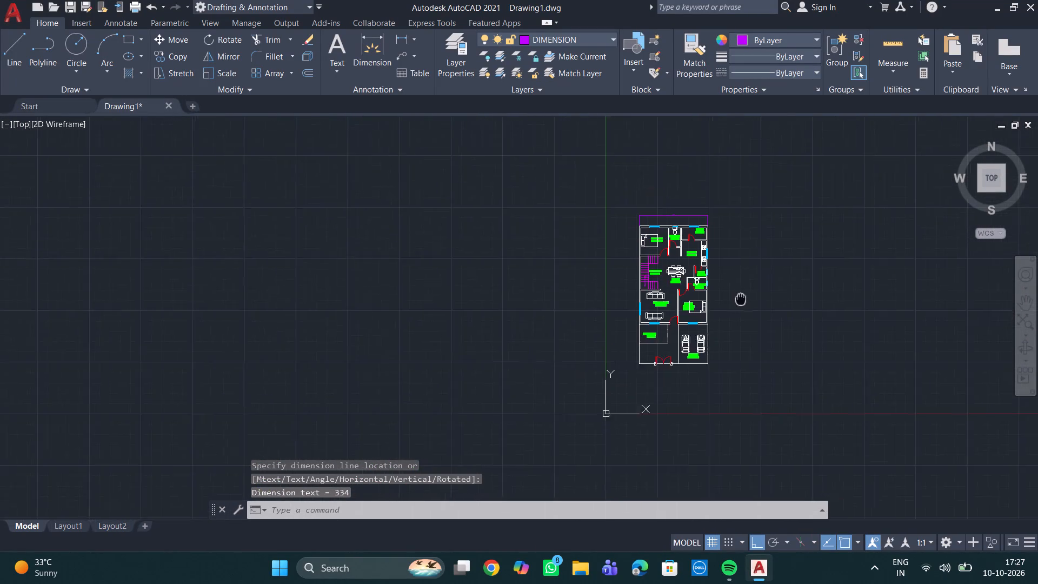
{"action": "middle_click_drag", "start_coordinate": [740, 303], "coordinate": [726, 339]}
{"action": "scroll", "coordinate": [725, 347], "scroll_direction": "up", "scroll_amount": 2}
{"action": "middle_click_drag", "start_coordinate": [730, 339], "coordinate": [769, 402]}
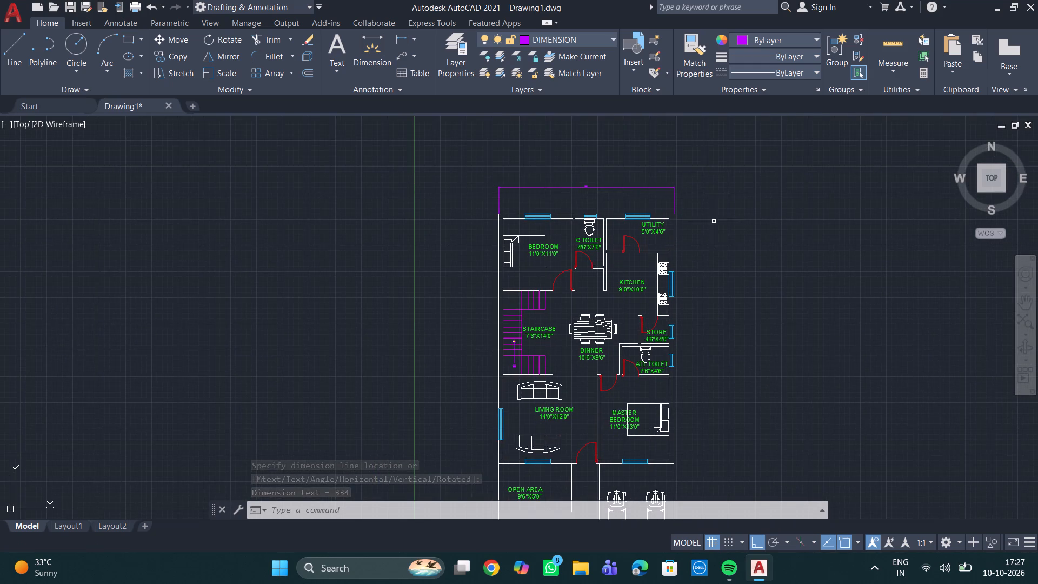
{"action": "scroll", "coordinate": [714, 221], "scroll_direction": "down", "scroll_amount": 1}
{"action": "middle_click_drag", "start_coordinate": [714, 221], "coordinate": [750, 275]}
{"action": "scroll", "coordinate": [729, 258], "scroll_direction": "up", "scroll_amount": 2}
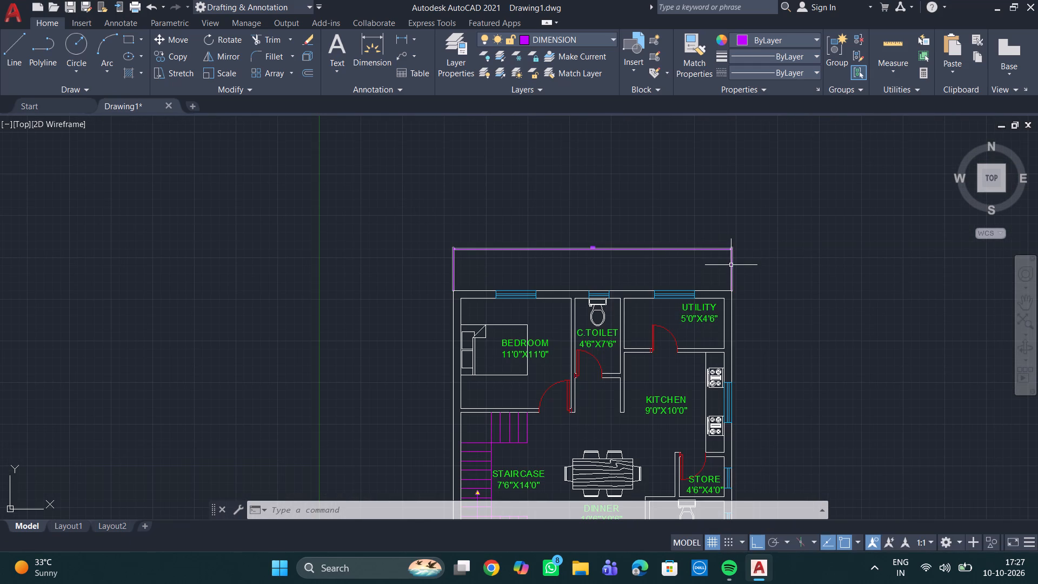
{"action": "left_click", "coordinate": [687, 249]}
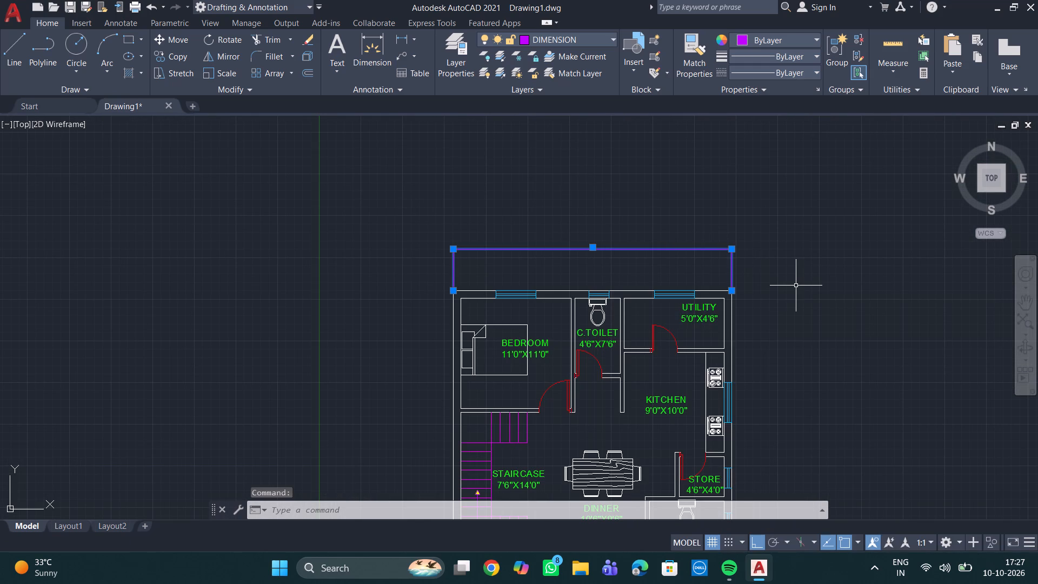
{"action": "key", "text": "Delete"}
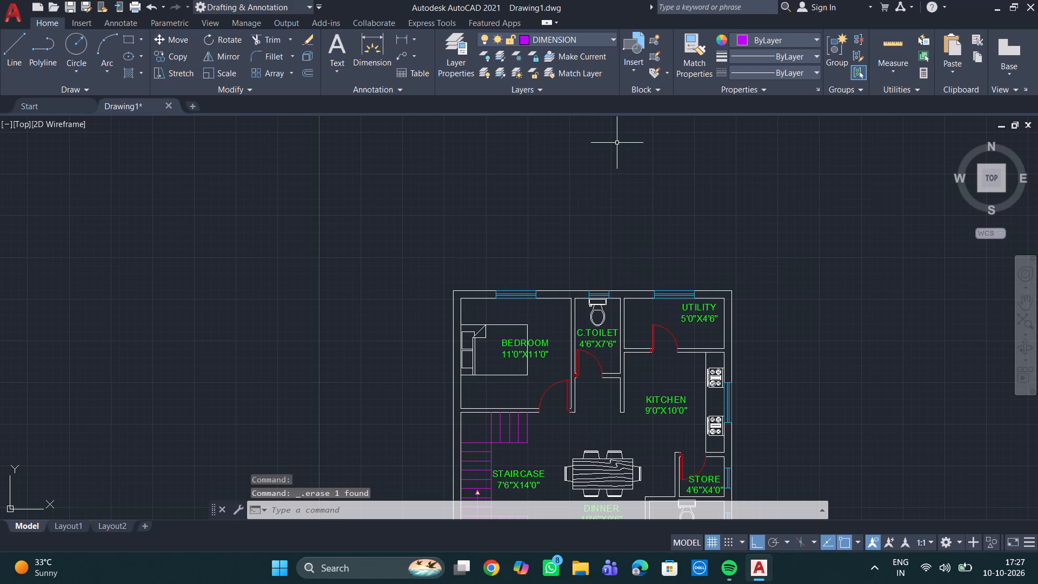
Add the multiline text 25' above the upper outer wall, near the middle of the plan's width.
{"action": "key", "text": "m"}
{"action": "key", "text": "t"}
{"action": "key", "text": "Return"}
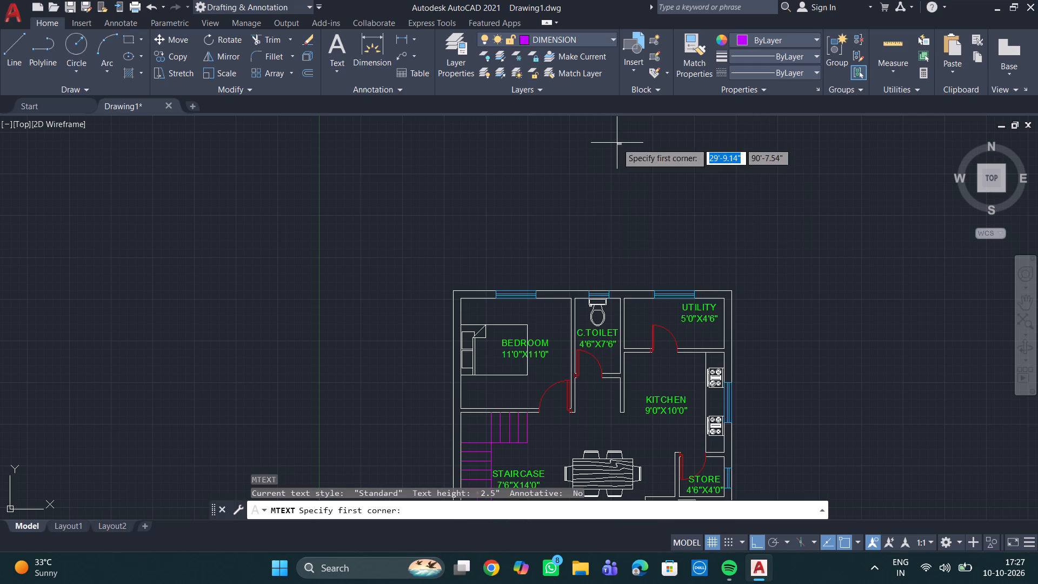
{"action": "left_click", "coordinate": [554, 202]}
{"action": "left_click", "coordinate": [645, 256]}
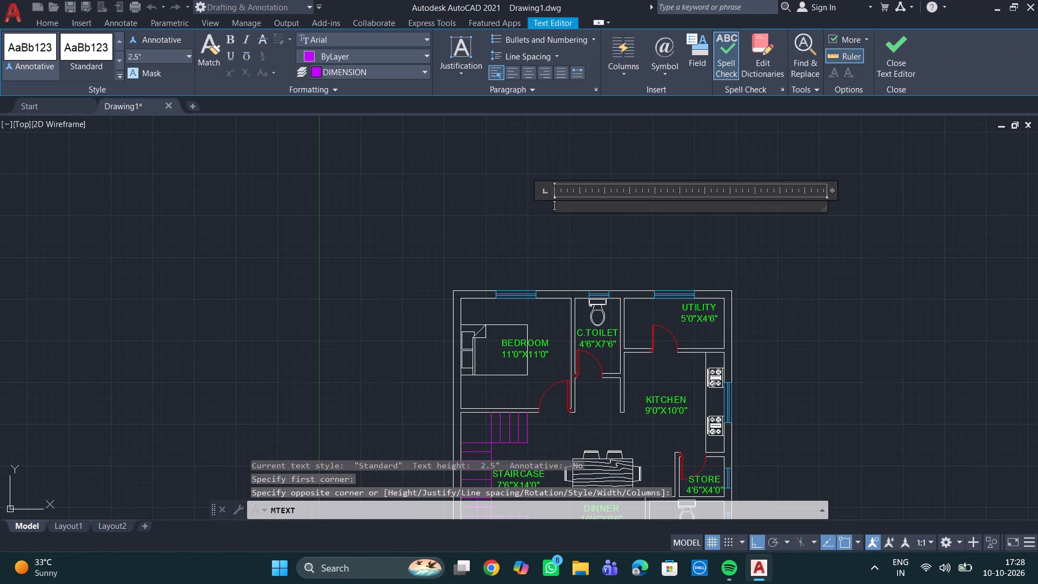
{"action": "type", "text": "25"}
{"action": "key", "text": "apostrophe"}
{"action": "key", "text": "Return"}
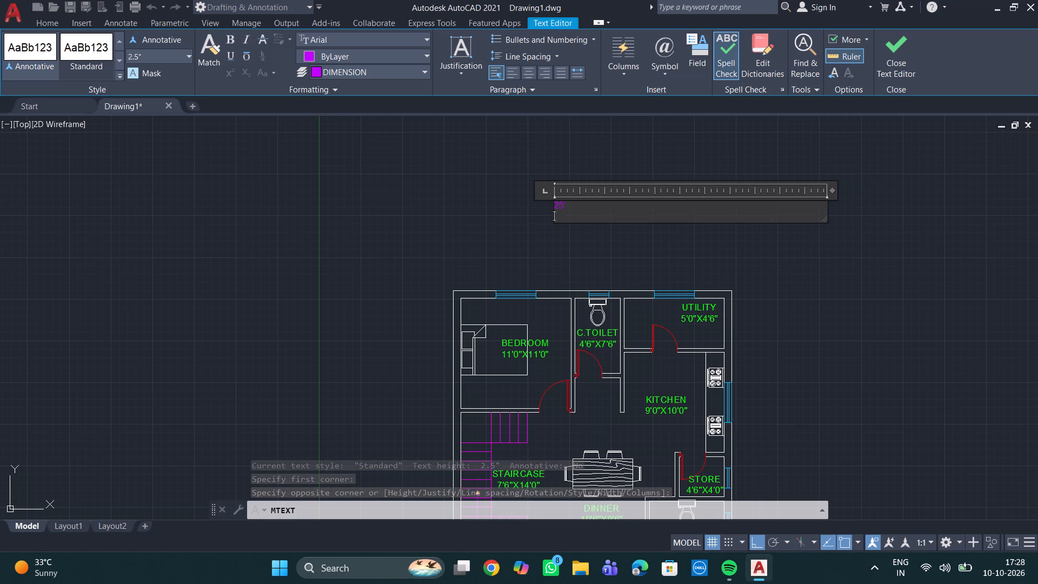
{"action": "key", "text": "Escape"}
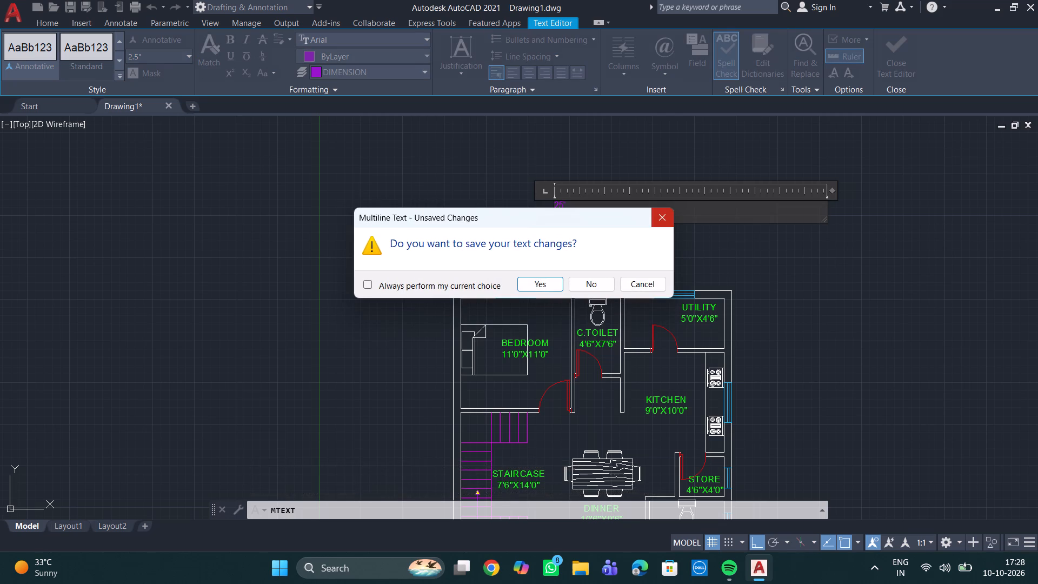
{"action": "left_click", "coordinate": [660, 216]}
{"action": "left_click", "coordinate": [730, 262]}
Set the text height of the 25' label to 3'.
{"action": "scroll", "coordinate": [597, 213], "scroll_direction": "up", "scroll_amount": 4}
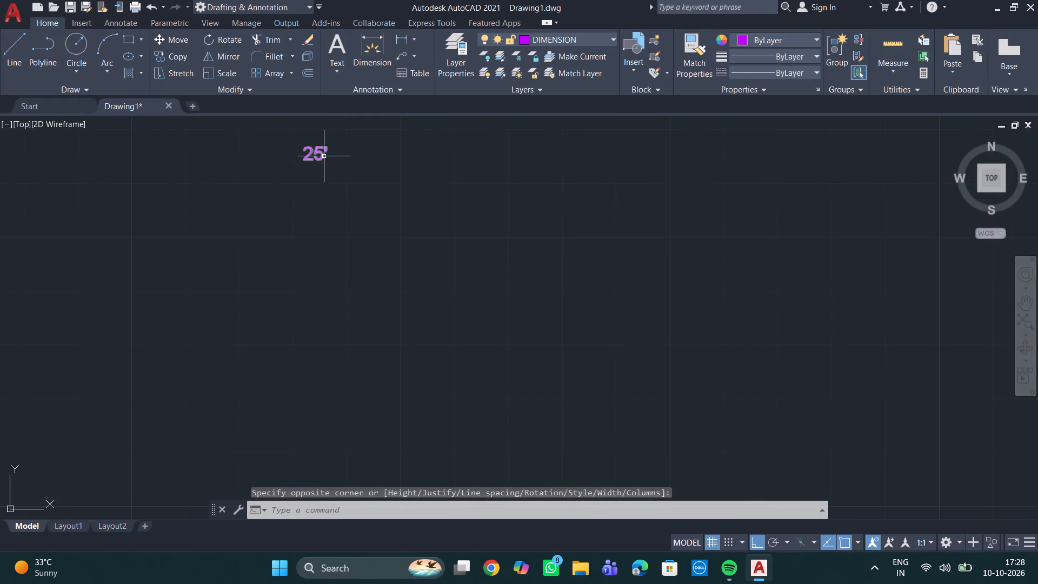
{"action": "left_click", "coordinate": [323, 155]}
{"action": "right_click", "coordinate": [312, 151]}
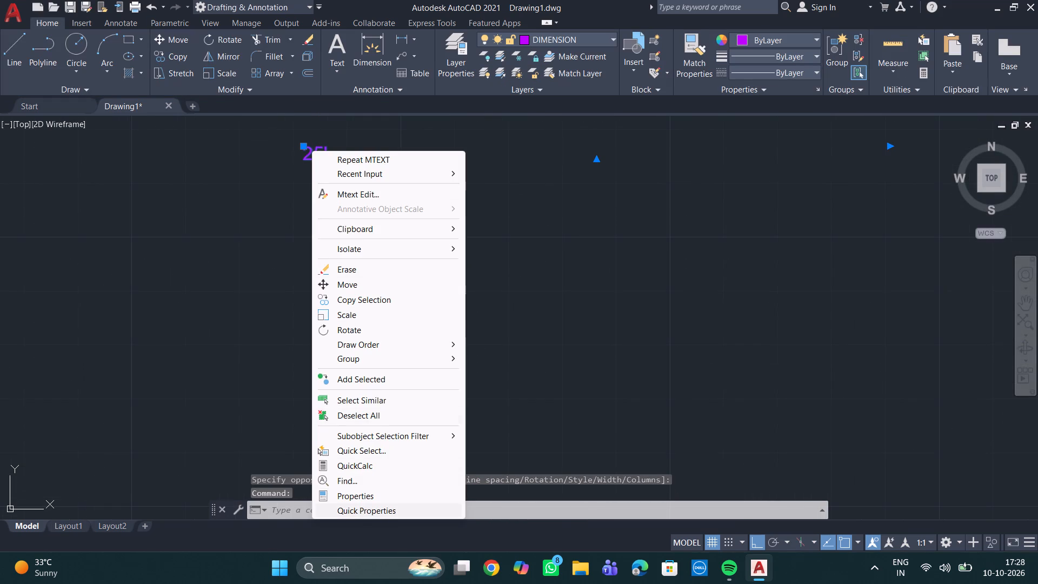
{"action": "left_click", "coordinate": [369, 501]}
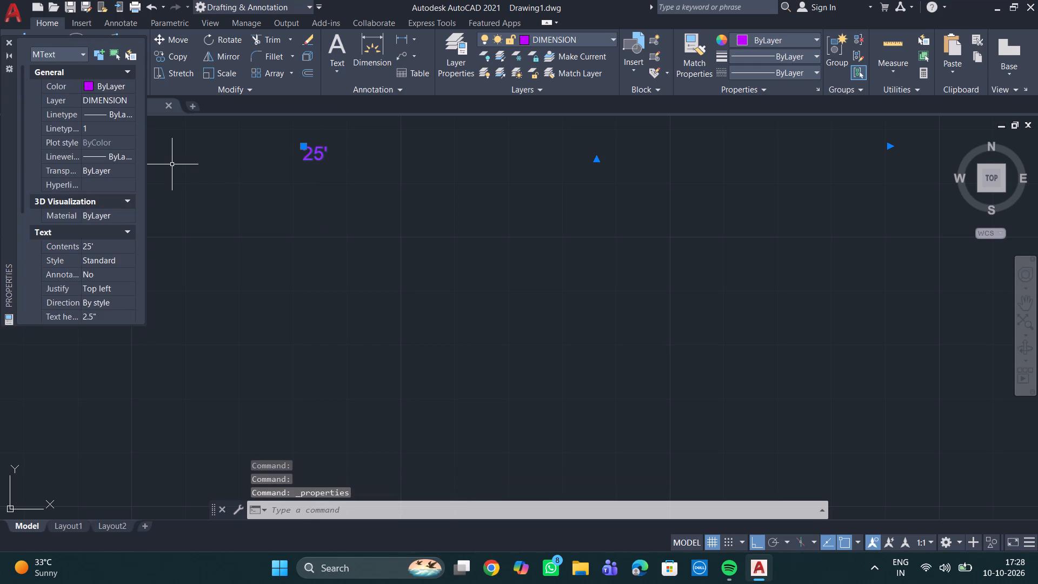
{"action": "scroll", "coordinate": [119, 191], "scroll_direction": "down", "scroll_amount": 3}
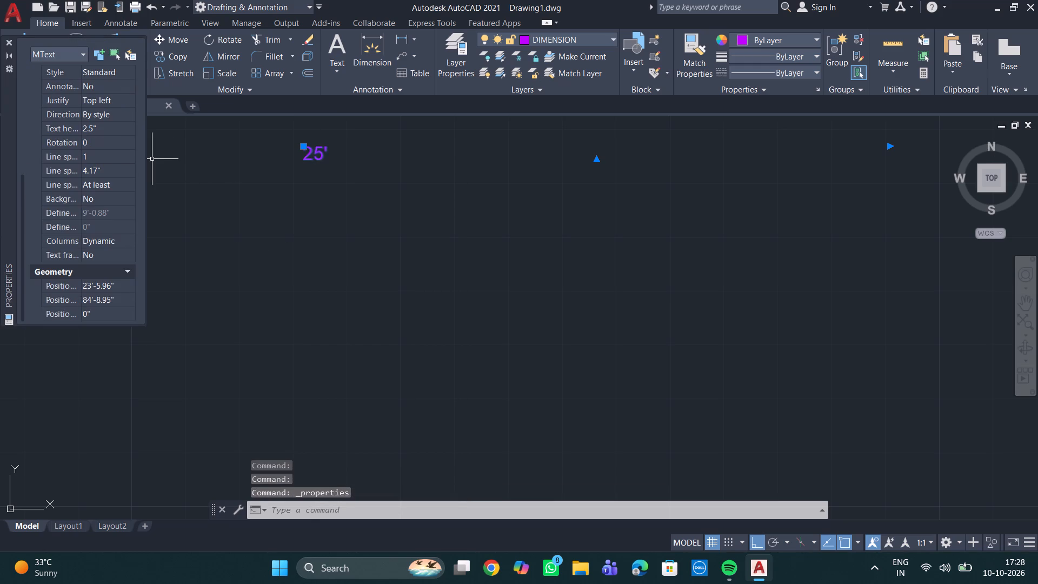
{"action": "left_click", "coordinate": [114, 131]}
{"action": "key", "text": "BackSpace"}
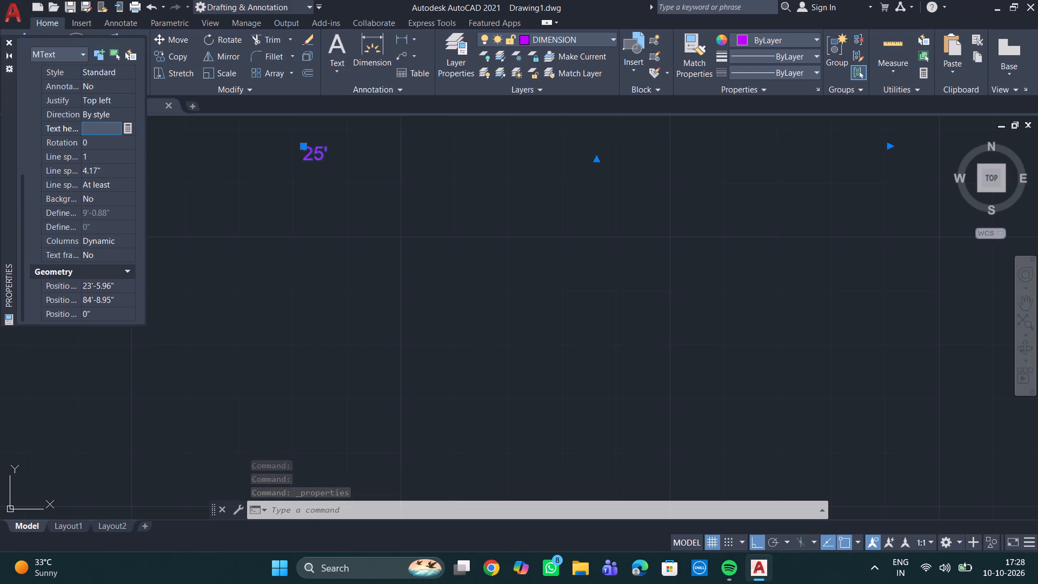
{"action": "type", "text": "3'"}
{"action": "key", "text": "Return"}
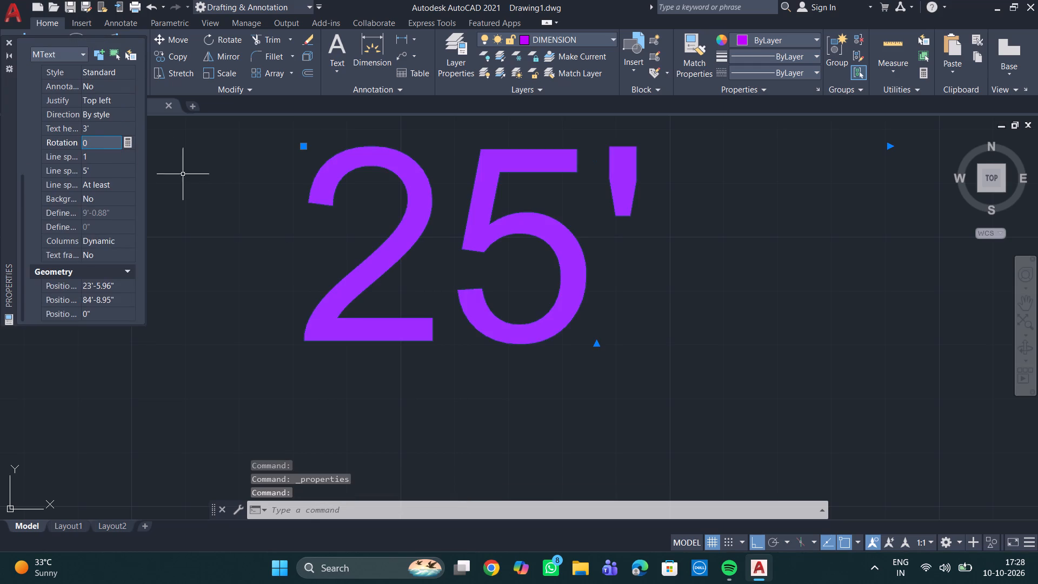
{"action": "key", "text": "Escape"}
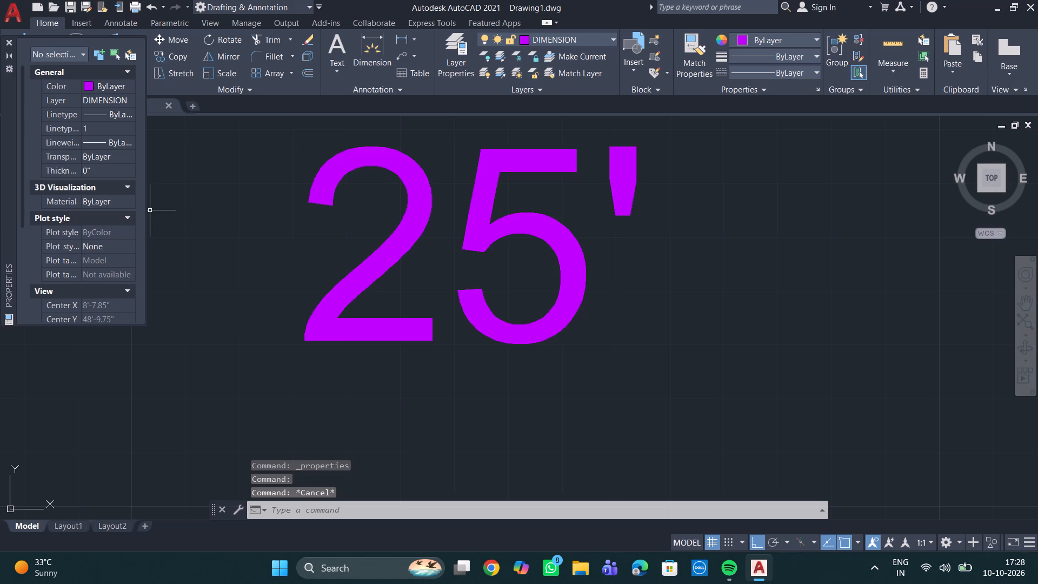
{"action": "left_click", "coordinate": [9, 39]}
Move the 25' label down so it sits just above the upper outer wall, over the common toilet.
{"action": "scroll", "coordinate": [414, 272], "scroll_direction": "down", "scroll_amount": 4}
{"action": "middle_click_drag", "start_coordinate": [434, 304], "coordinate": [441, 209]}
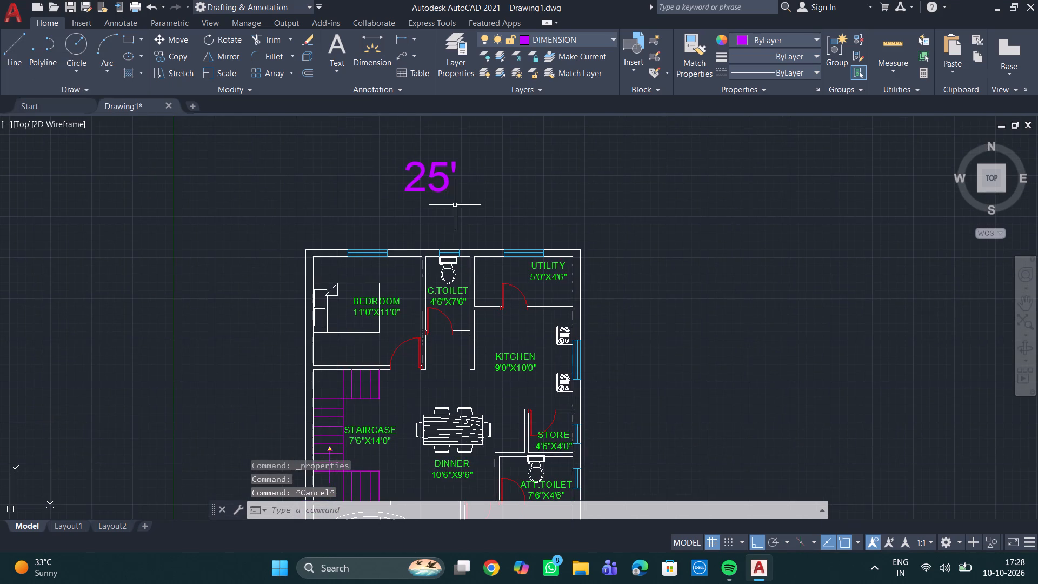
{"action": "scroll", "coordinate": [455, 205], "scroll_direction": "down", "scroll_amount": 2}
{"action": "scroll", "coordinate": [453, 200], "scroll_direction": "up", "scroll_amount": 1}
{"action": "left_click", "coordinate": [436, 188]}
{"action": "left_click_drag", "start_coordinate": [439, 187], "coordinate": [446, 208]}
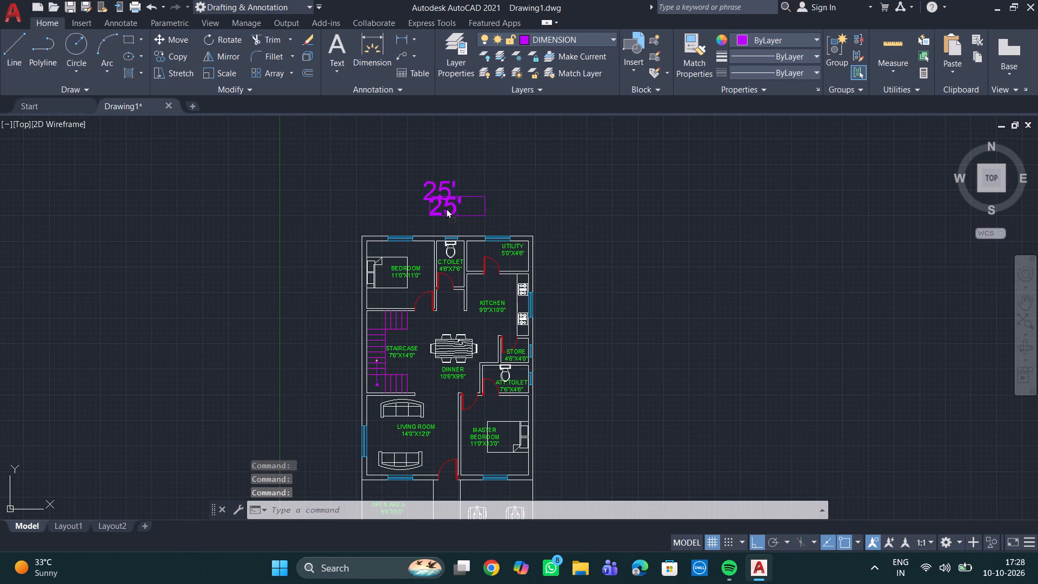
{"action": "left_click_drag", "start_coordinate": [446, 208], "coordinate": [446, 209]}
Copy the 25' label with Ortho off to the outside of the outer wall beside the staircase.
{"action": "middle_click_drag", "start_coordinate": [640, 284], "coordinate": [618, 216]}
{"action": "middle_click_drag", "start_coordinate": [562, 287], "coordinate": [576, 242]}
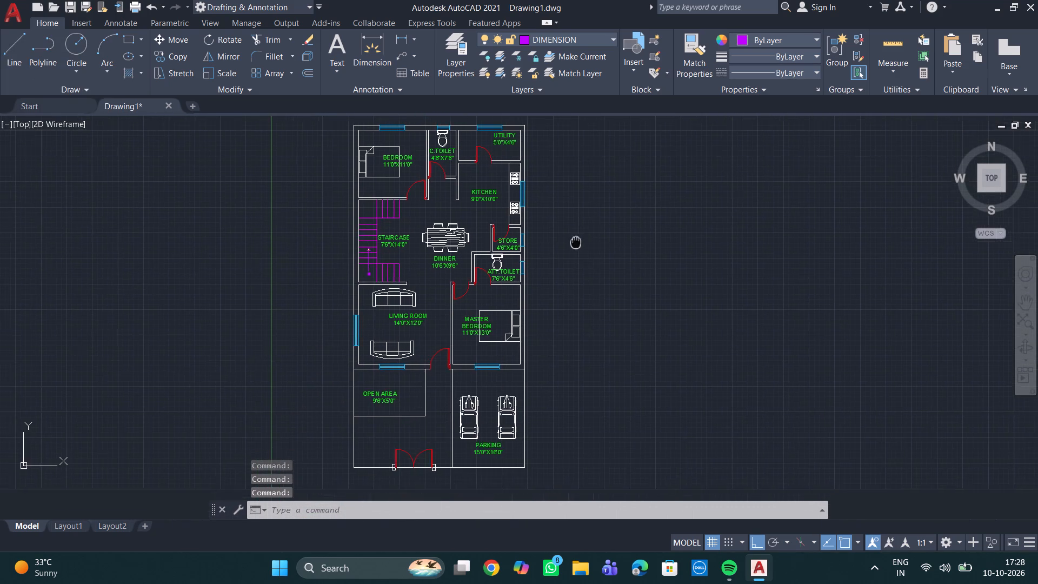
{"action": "scroll", "coordinate": [562, 271], "scroll_direction": "down", "scroll_amount": 1}
{"action": "middle_click_drag", "start_coordinate": [565, 269], "coordinate": [538, 297]}
{"action": "left_click", "coordinate": [457, 190]}
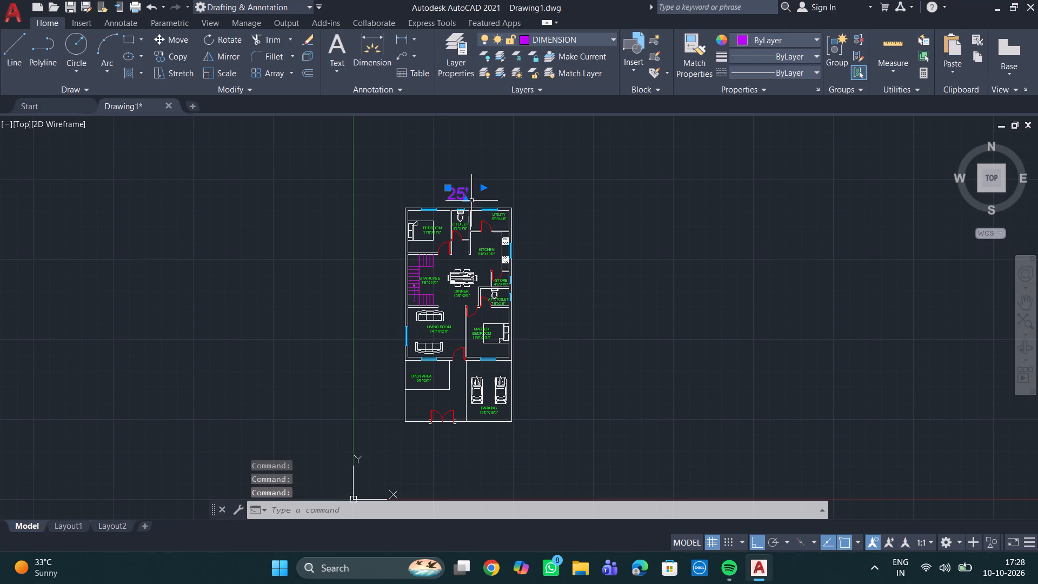
{"action": "type", "text": "CO"}
{"action": "key", "text": "Return"}
{"action": "scroll", "coordinate": [468, 188], "scroll_direction": "up", "scroll_amount": 1}
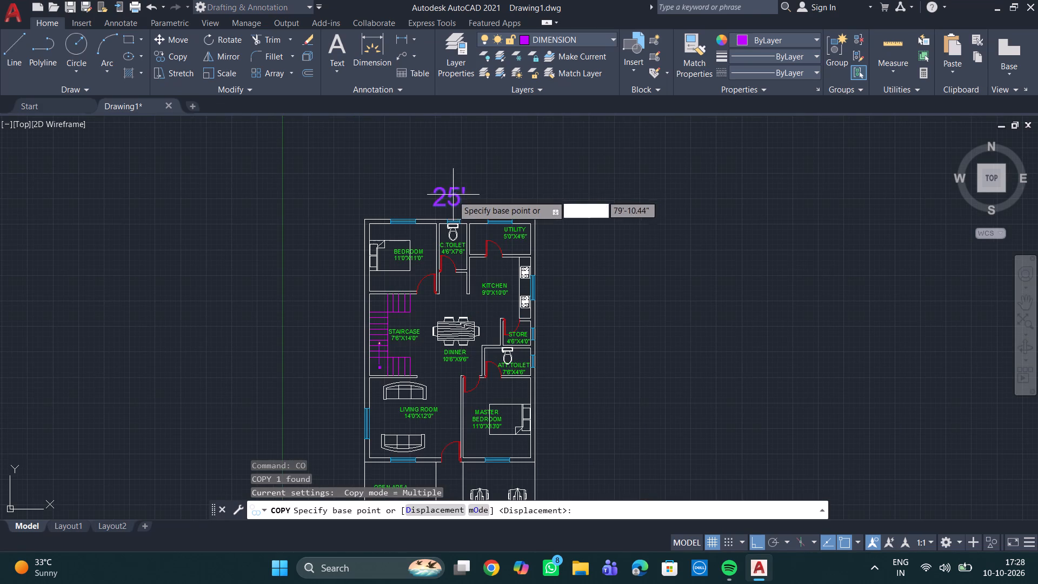
{"action": "left_click", "coordinate": [445, 195]}
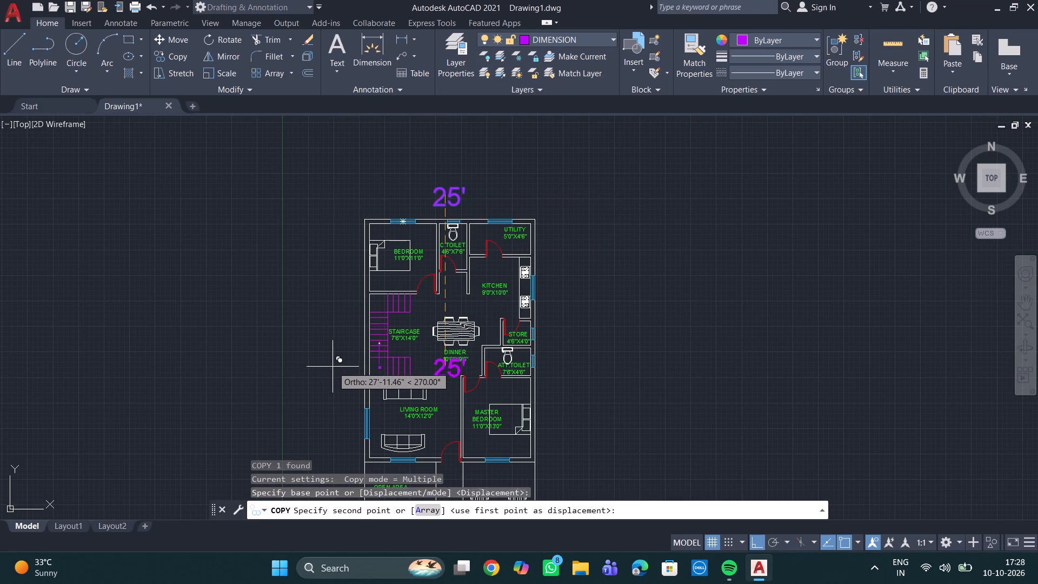
{"action": "key", "text": "F8"}
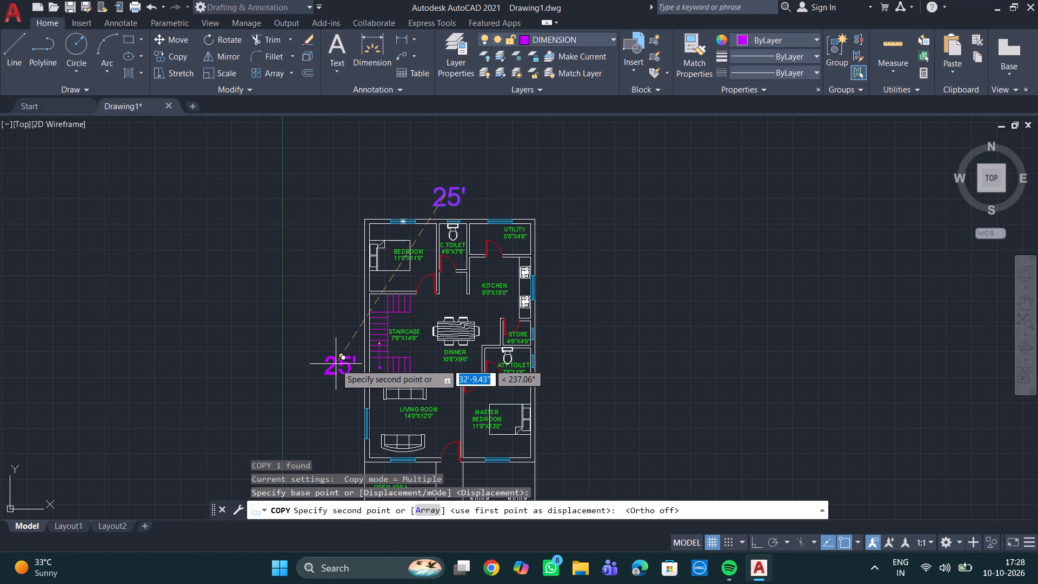
{"action": "left_click", "coordinate": [332, 353]}
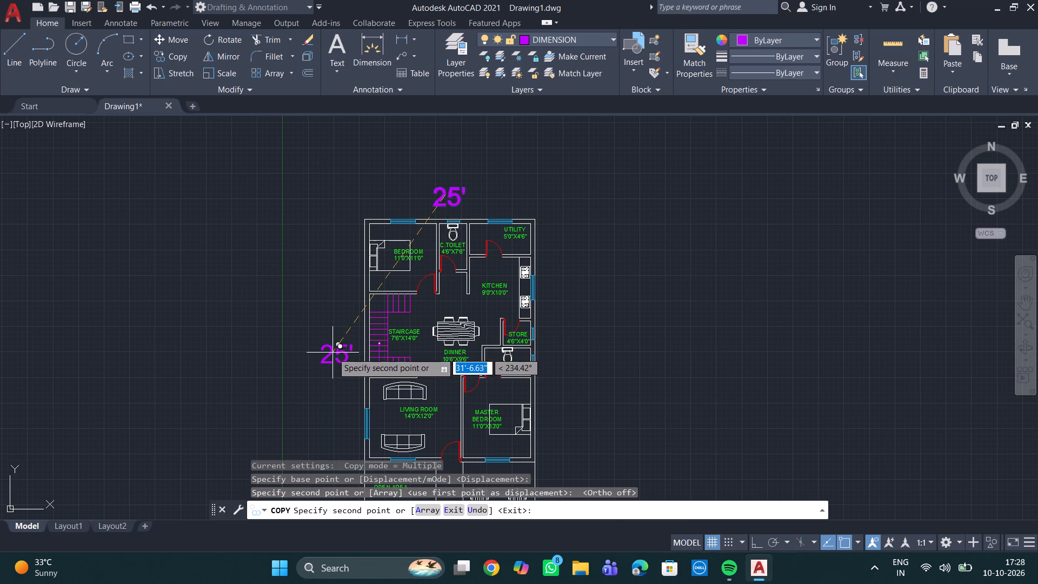
{"action": "key", "text": "Escape"}
Change the copied label beside the staircase to read 40'.
{"action": "left_click", "coordinate": [335, 353]}
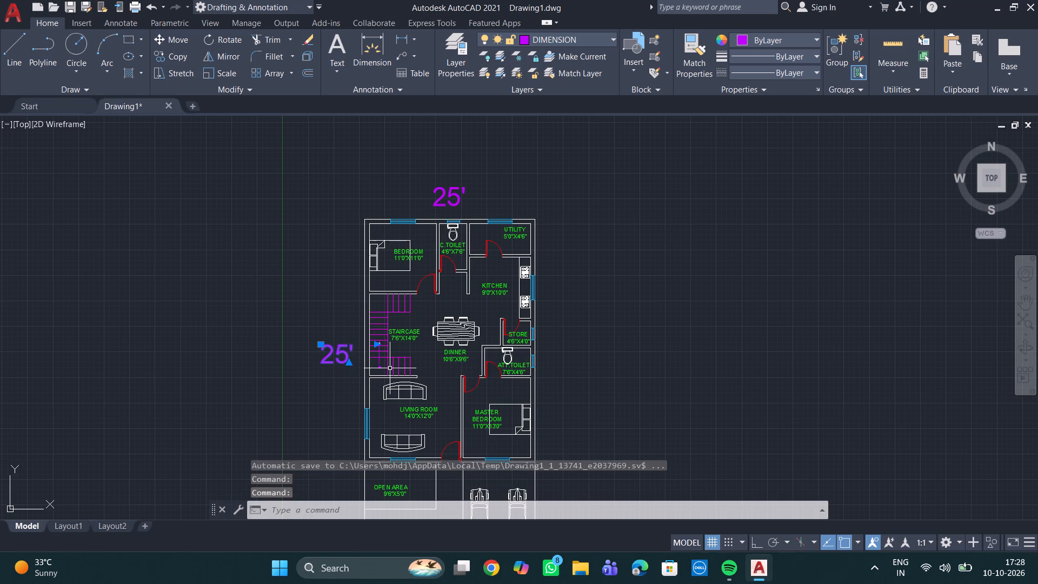
{"action": "double_click", "coordinate": [341, 347]}
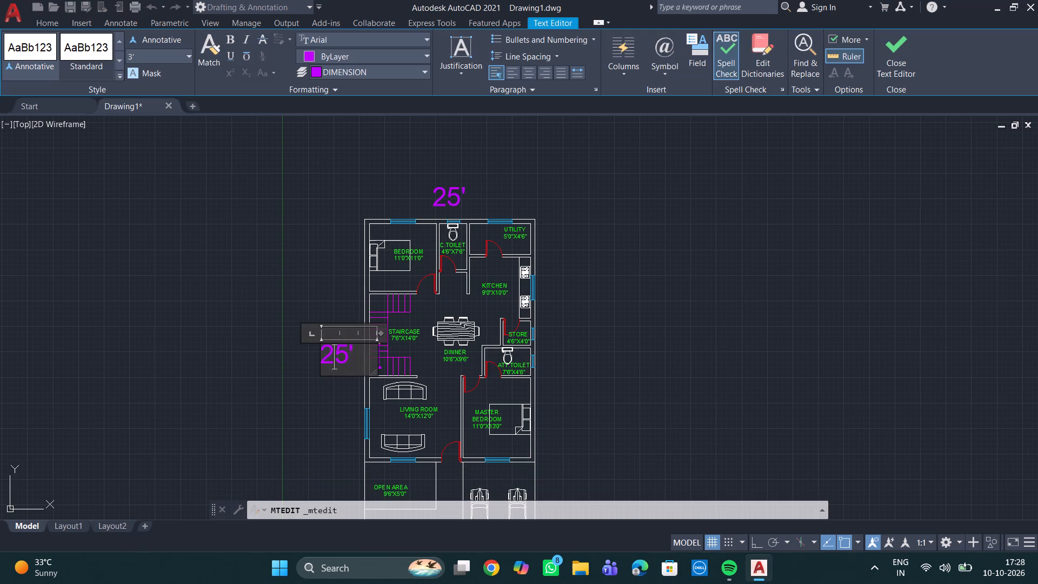
{"action": "left_click", "coordinate": [351, 350]}
{"action": "key", "text": "BackSpace"}
{"action": "key", "text": "BackSpace"}
{"action": "key", "text": "BackSpace"}
{"action": "key", "text": "BackSpace"}
{"action": "type", "text": "40'"}
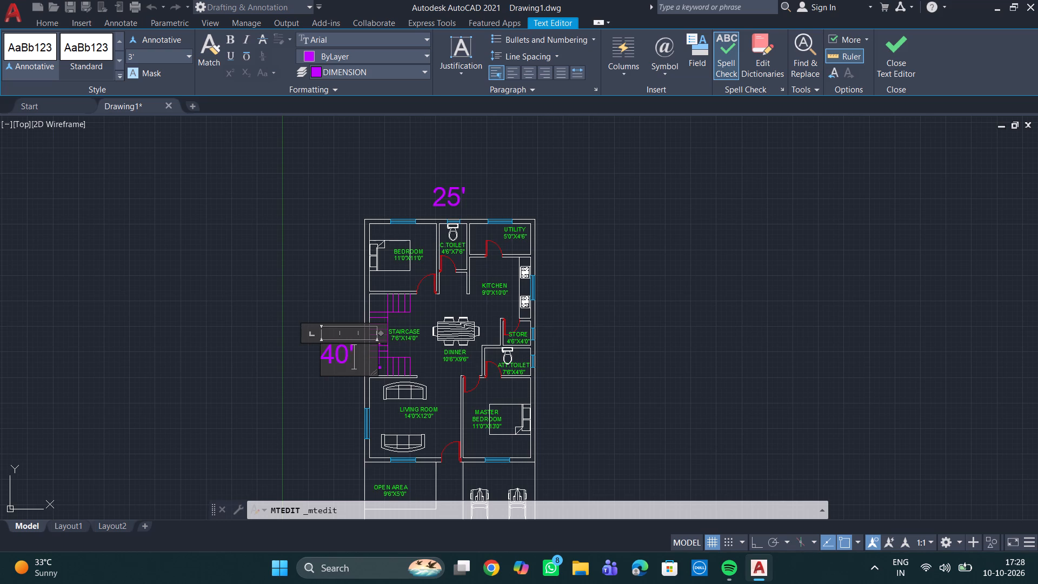
{"action": "left_click", "coordinate": [309, 277]}
Examine the labelled floor plan, from the overall layout to the rooms around the dining area and living room.
{"action": "middle_click_drag", "start_coordinate": [747, 395], "coordinate": [702, 313]}
{"action": "scroll", "coordinate": [698, 313], "scroll_direction": "down", "scroll_amount": 1}
{"action": "middle_click", "coordinate": [588, 294]}
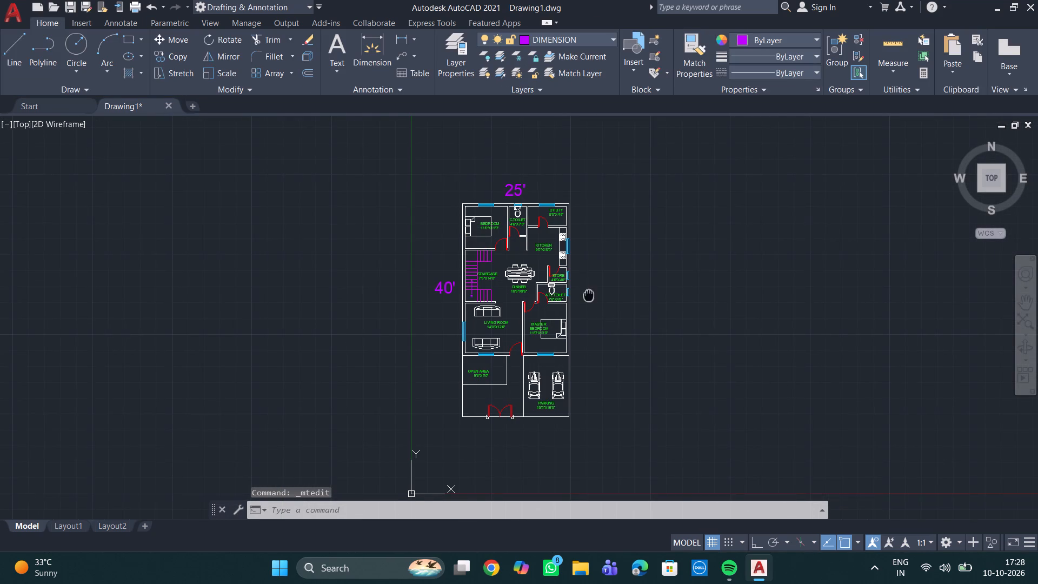
{"action": "scroll", "coordinate": [623, 310], "scroll_direction": "up", "scroll_amount": 1}
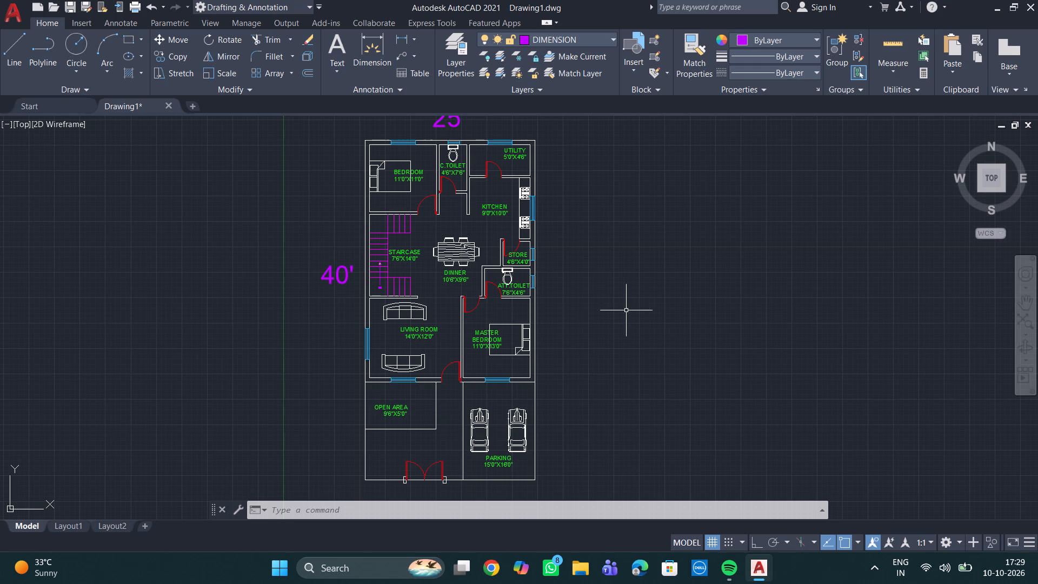
{"action": "scroll", "coordinate": [620, 289], "scroll_direction": "down", "scroll_amount": 1}
{"action": "middle_click_drag", "start_coordinate": [617, 283], "coordinate": [626, 278]}
{"action": "scroll", "coordinate": [615, 269], "scroll_direction": "up", "scroll_amount": 1}
{"action": "middle_click_drag", "start_coordinate": [613, 268], "coordinate": [669, 292]}
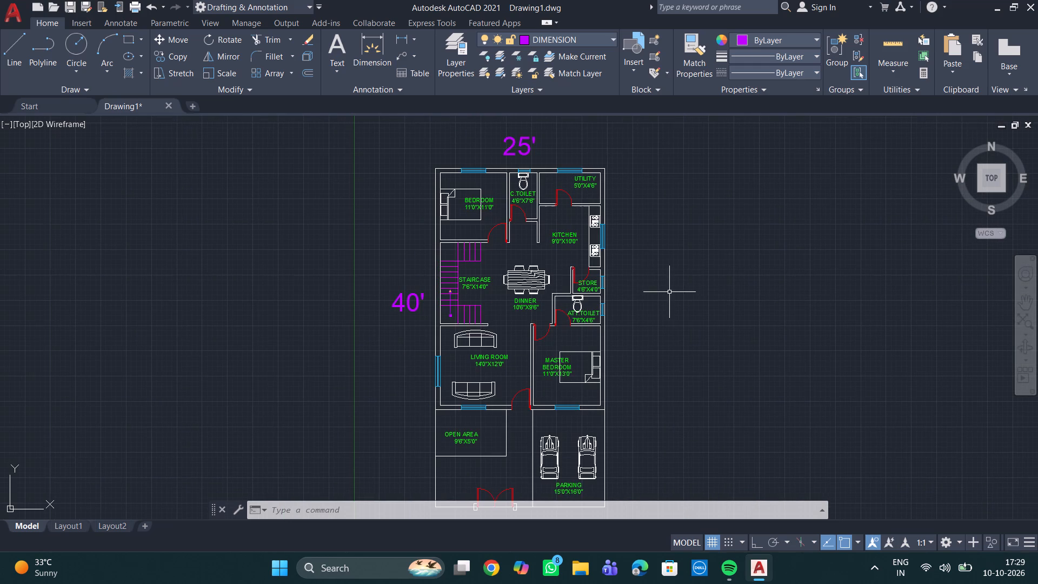
{"action": "middle_click_drag", "start_coordinate": [648, 283], "coordinate": [648, 259]}
{"action": "scroll", "coordinate": [647, 263], "scroll_direction": "down", "scroll_amount": 1}
{"action": "middle_click_drag", "start_coordinate": [647, 263], "coordinate": [632, 260]}
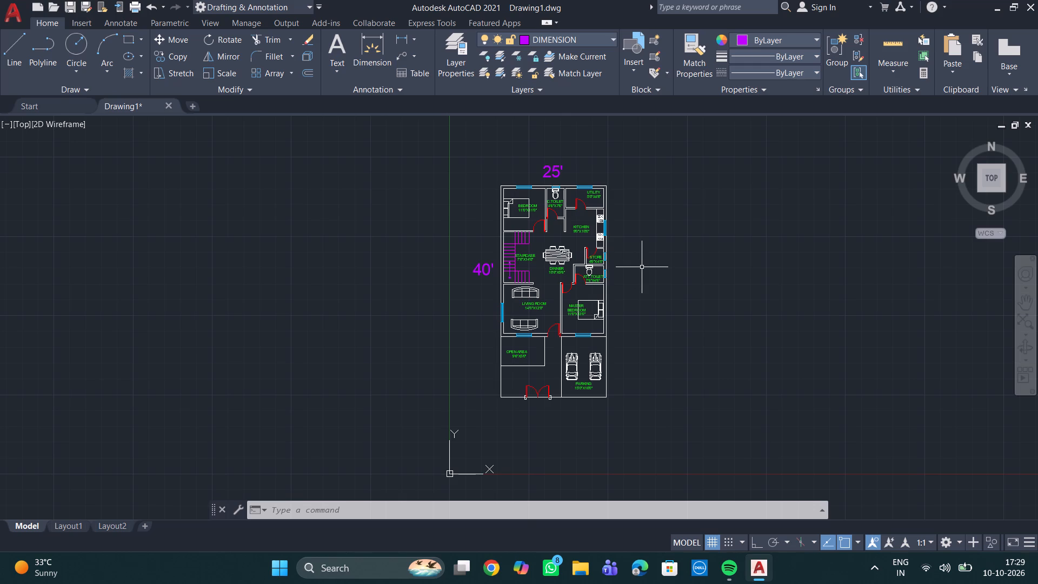
{"action": "scroll", "coordinate": [590, 290], "scroll_direction": "up", "scroll_amount": 2}
{"action": "scroll", "coordinate": [513, 284], "scroll_direction": "up", "scroll_amount": 2}
{"action": "scroll", "coordinate": [570, 292], "scroll_direction": "up", "scroll_amount": 1}
{"action": "scroll", "coordinate": [657, 309], "scroll_direction": "down", "scroll_amount": 2}
{"action": "middle_click_drag", "start_coordinate": [667, 303], "coordinate": [625, 313]}
{"action": "scroll", "coordinate": [625, 313], "scroll_direction": "down", "scroll_amount": 1}
{"action": "middle_click_drag", "start_coordinate": [654, 299], "coordinate": [650, 335]}
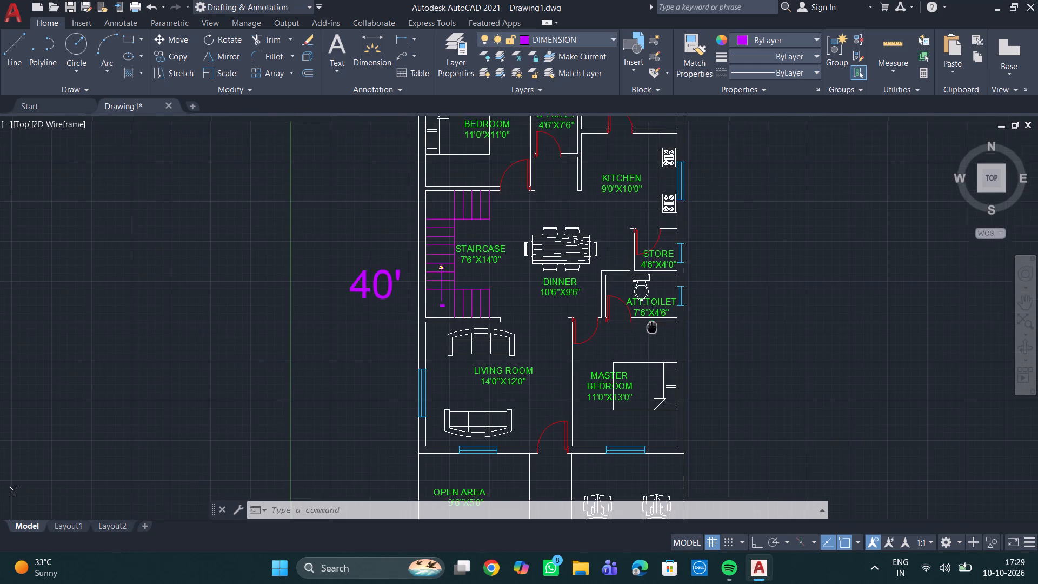
Start a solid Hatch and set its colour to index colour 44.
{"action": "middle_click_drag", "start_coordinate": [650, 335], "coordinate": [641, 351]}
{"action": "key", "text": "h"}
{"action": "key", "text": "Return"}
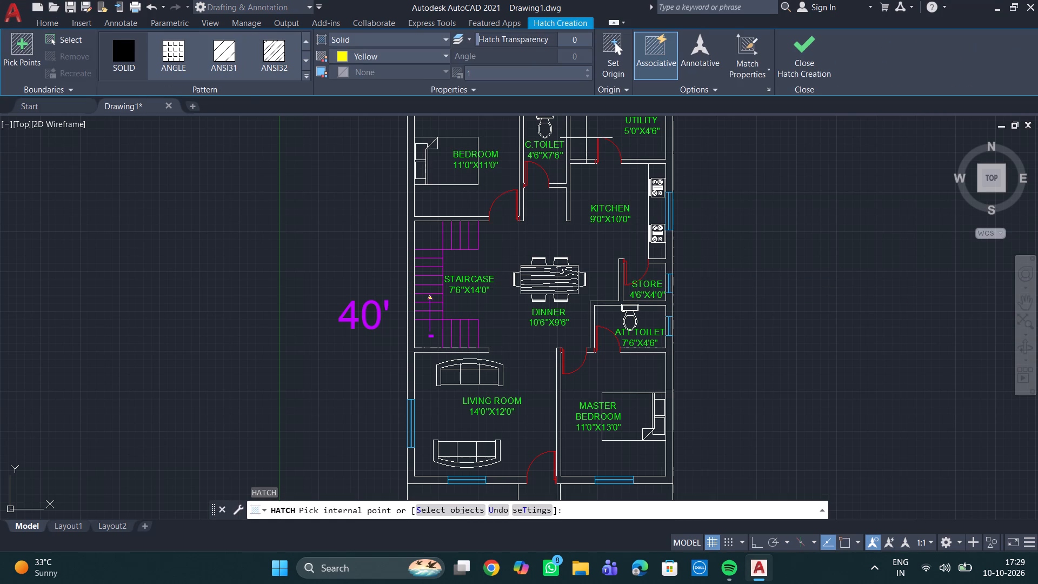
{"action": "left_click", "coordinate": [129, 53]}
{"action": "left_click", "coordinate": [414, 50]}
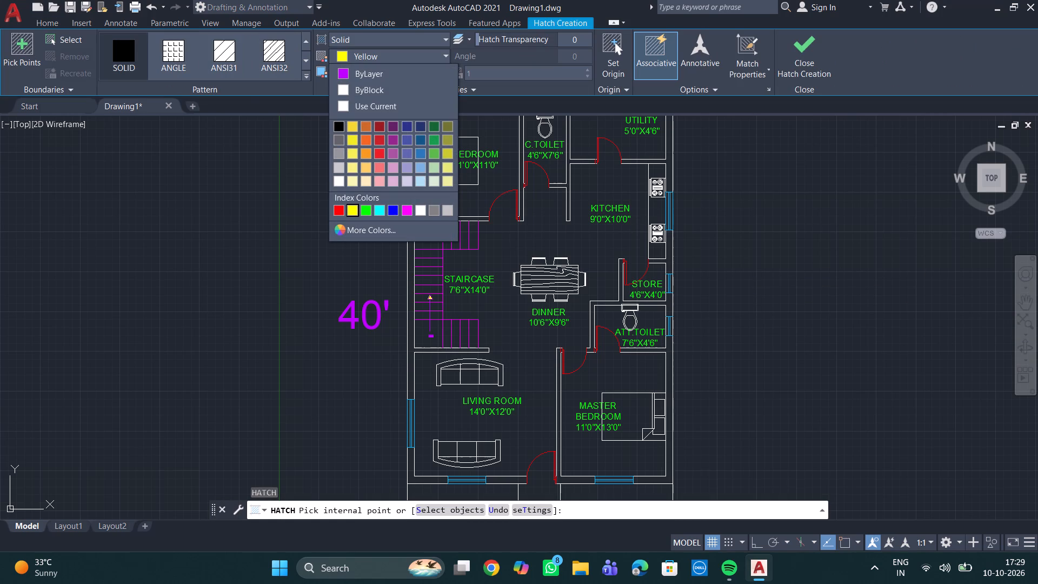
{"action": "left_click", "coordinate": [345, 225]}
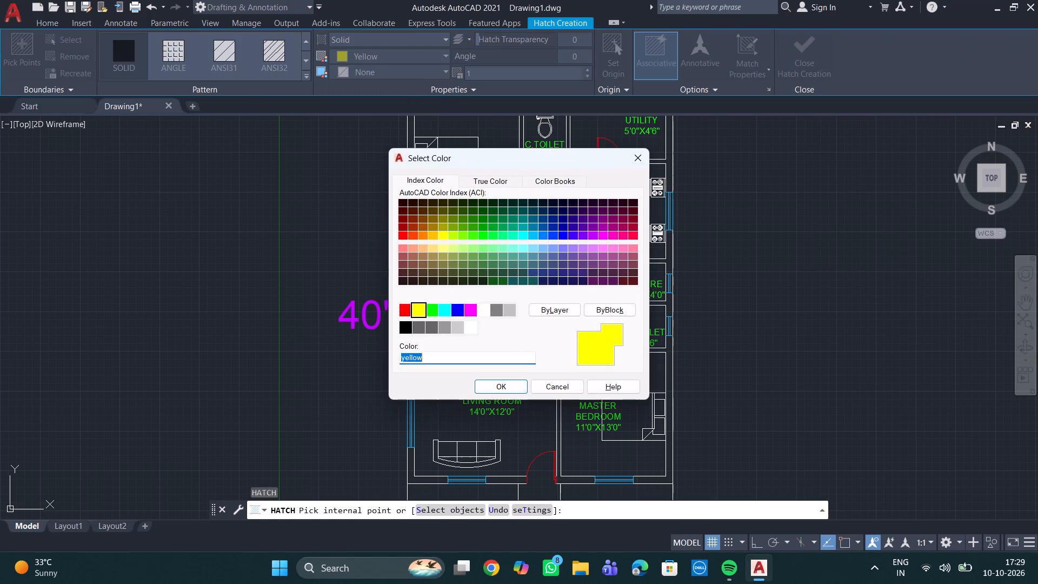
{"action": "left_click", "coordinate": [432, 220]}
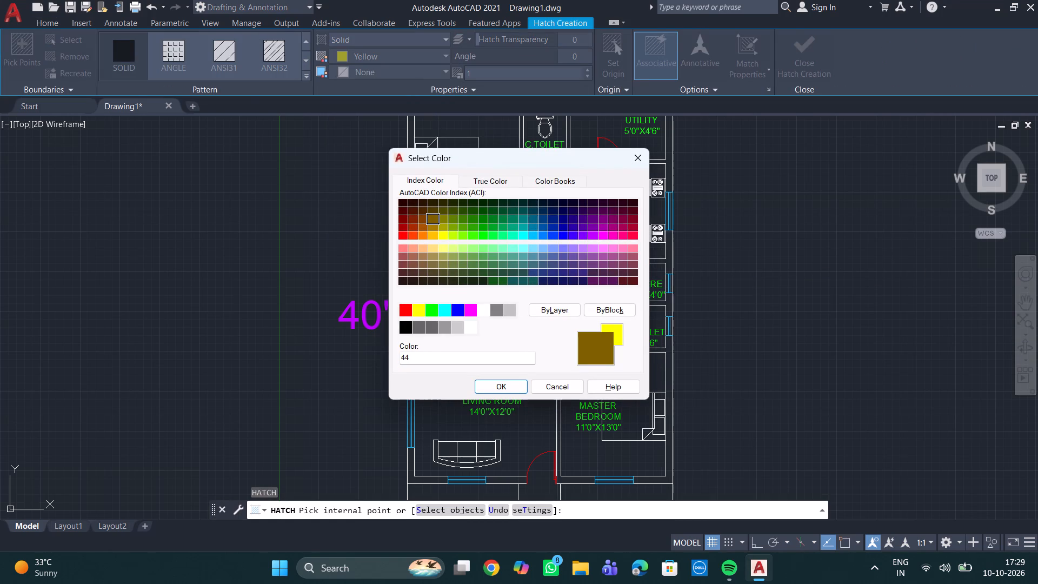
{"action": "left_click", "coordinate": [489, 387]}
Fill the upper outer wall segments between the windows and their connected walls around the bedroom, common toilet and utility.
{"action": "middle_click_drag", "start_coordinate": [477, 324], "coordinate": [430, 485]}
{"action": "scroll", "coordinate": [428, 366], "scroll_direction": "up", "scroll_amount": 2}
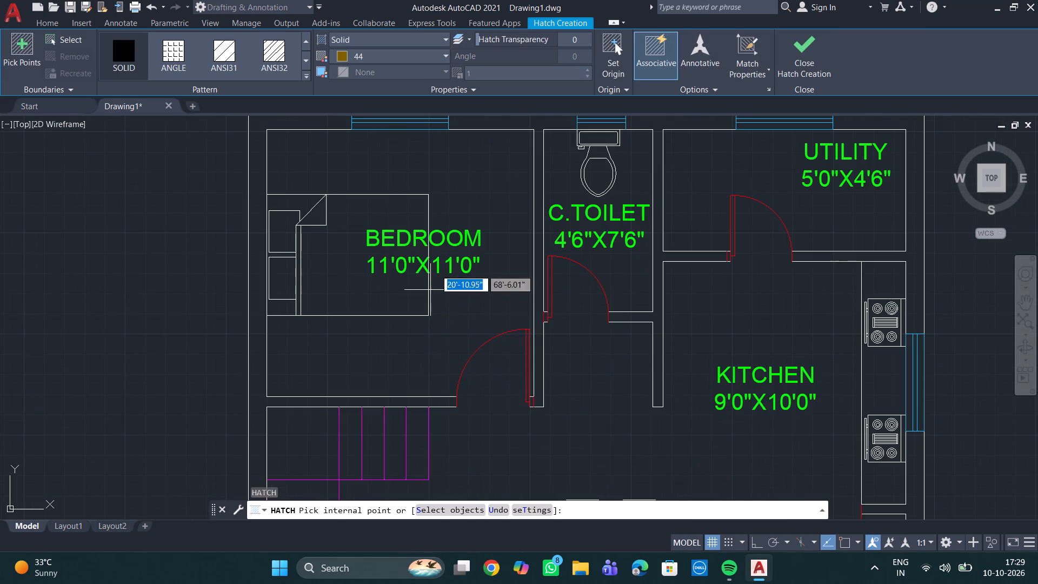
{"action": "middle_click_drag", "start_coordinate": [503, 119], "coordinate": [487, 243]}
{"action": "scroll", "coordinate": [485, 237], "scroll_direction": "down", "scroll_amount": 1}
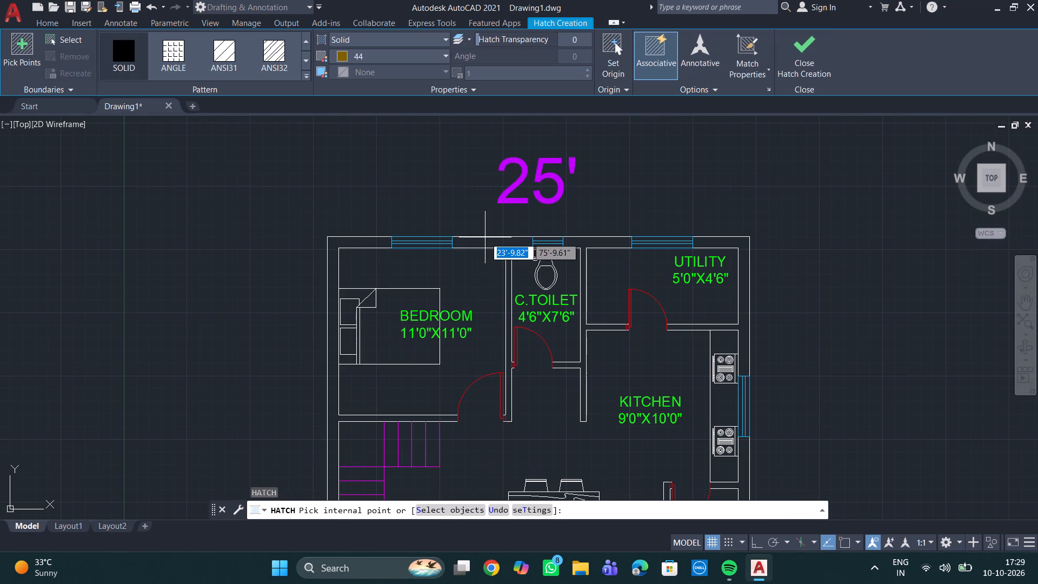
{"action": "left_click", "coordinate": [486, 242]}
{"action": "left_click", "coordinate": [367, 243]}
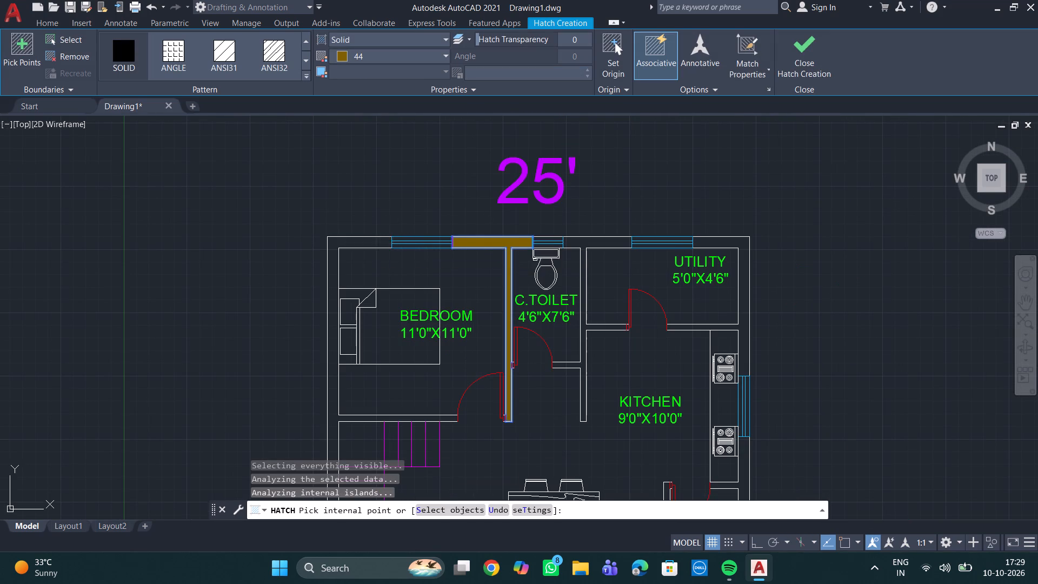
{"action": "left_click", "coordinate": [591, 243]}
Add the living room's lower outer walls, the partition beside the entrance door and the master bedroom's outer wall to the hatch.
{"action": "middle_click_drag", "start_coordinate": [644, 305], "coordinate": [614, 237]}
{"action": "scroll", "coordinate": [617, 244], "scroll_direction": "down", "scroll_amount": 2}
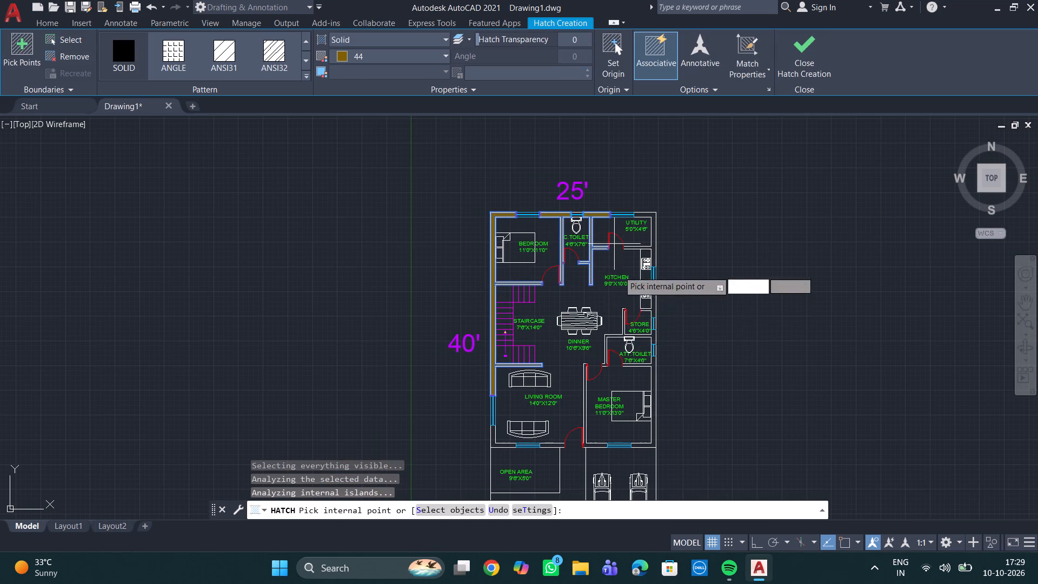
{"action": "scroll", "coordinate": [508, 368], "scroll_direction": "up", "scroll_amount": 2}
{"action": "middle_click_drag", "start_coordinate": [441, 463], "coordinate": [447, 314]}
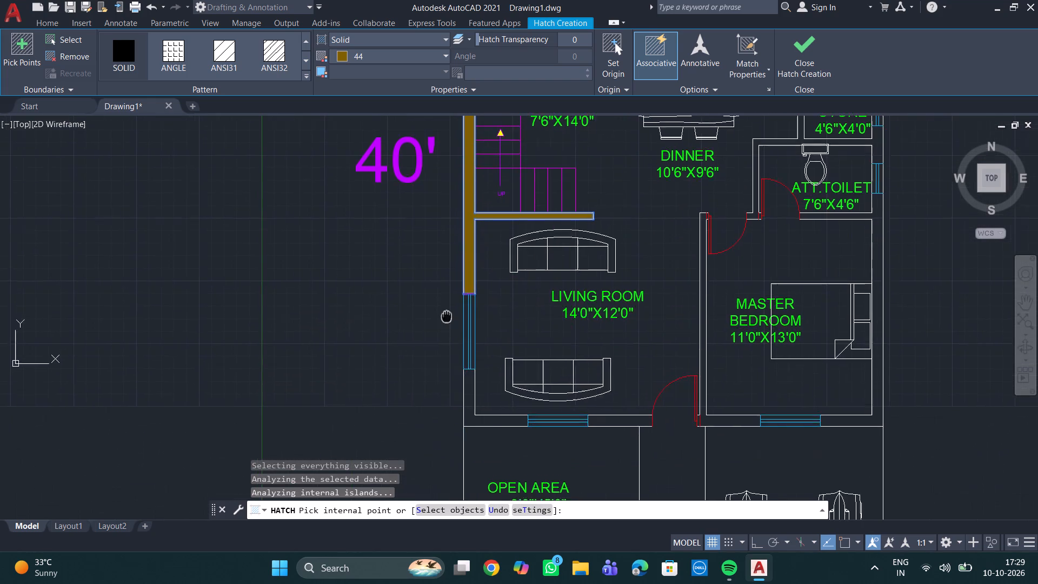
{"action": "left_click", "coordinate": [470, 390]}
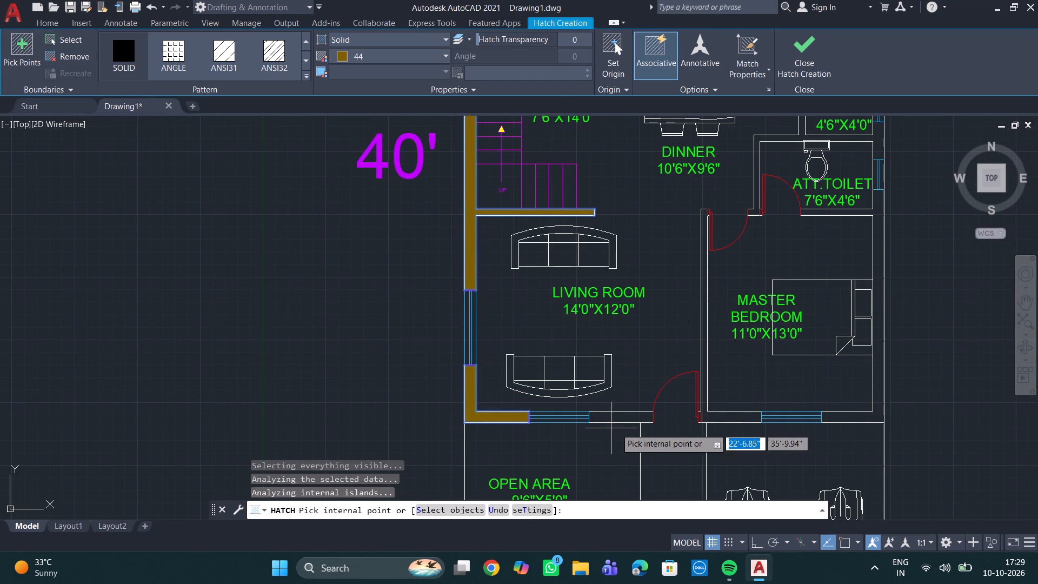
{"action": "left_click", "coordinate": [624, 417]}
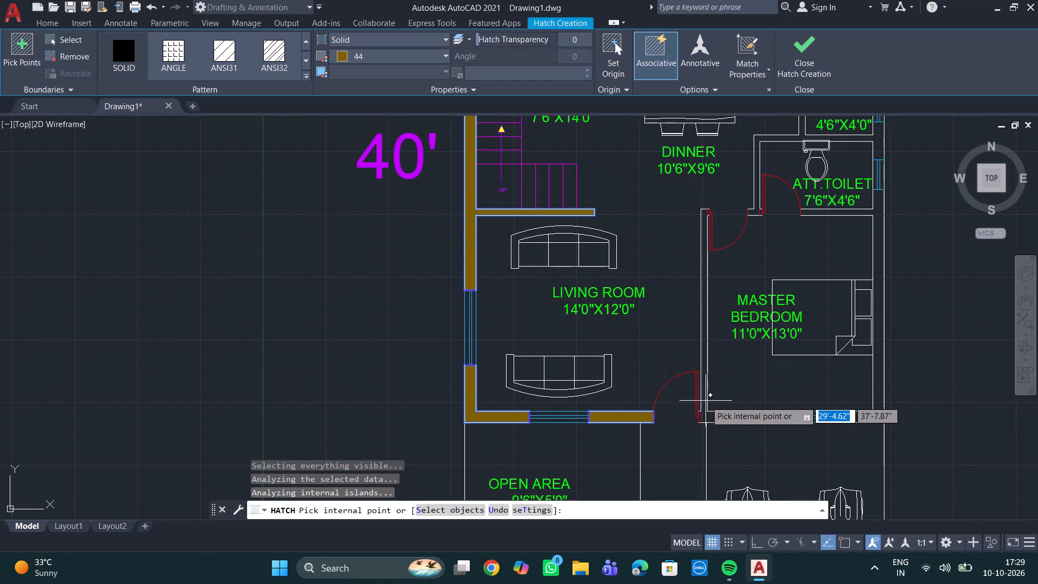
{"action": "left_click", "coordinate": [703, 393]}
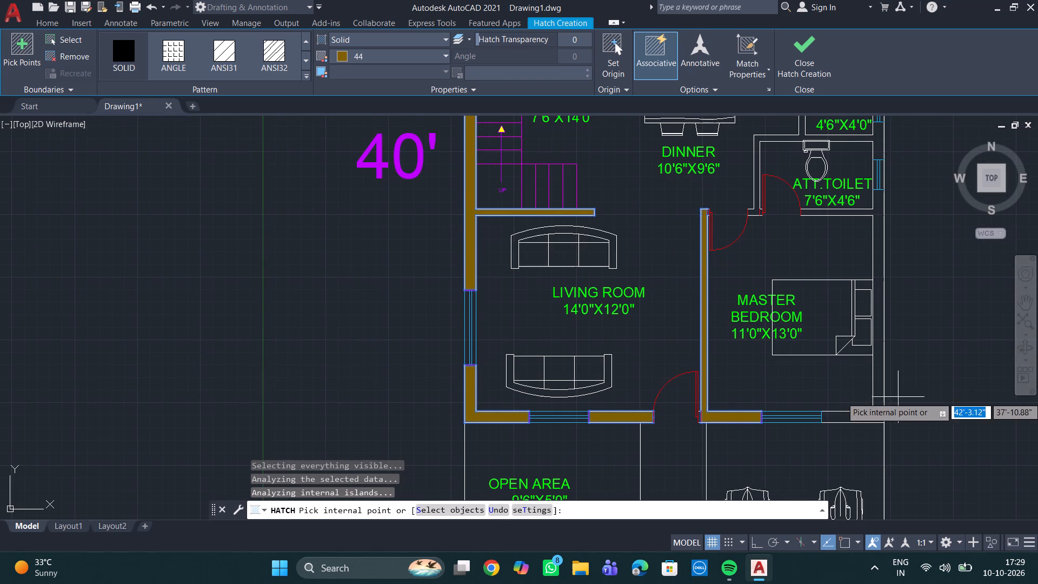
{"action": "left_click", "coordinate": [882, 393]}
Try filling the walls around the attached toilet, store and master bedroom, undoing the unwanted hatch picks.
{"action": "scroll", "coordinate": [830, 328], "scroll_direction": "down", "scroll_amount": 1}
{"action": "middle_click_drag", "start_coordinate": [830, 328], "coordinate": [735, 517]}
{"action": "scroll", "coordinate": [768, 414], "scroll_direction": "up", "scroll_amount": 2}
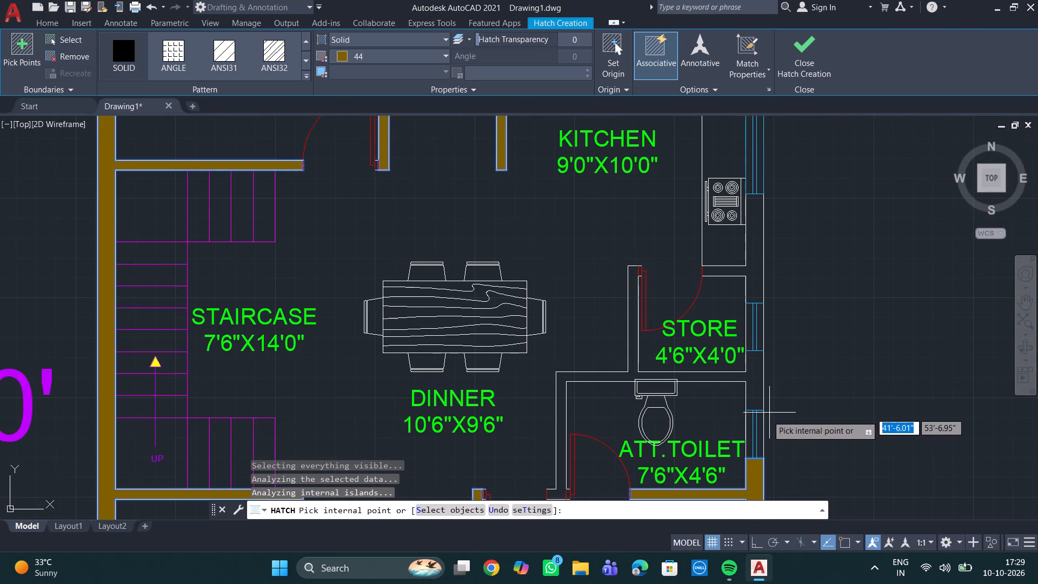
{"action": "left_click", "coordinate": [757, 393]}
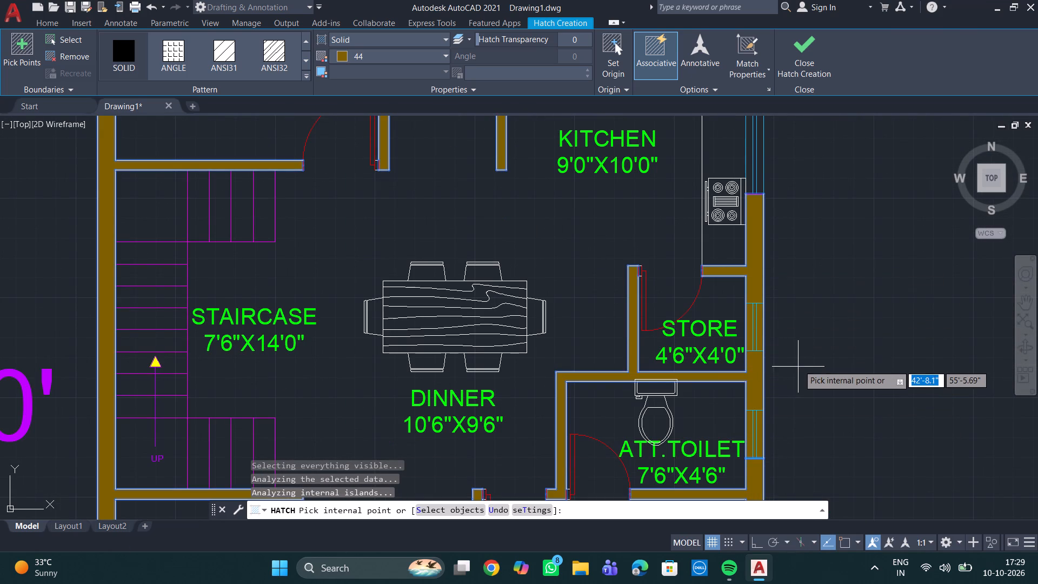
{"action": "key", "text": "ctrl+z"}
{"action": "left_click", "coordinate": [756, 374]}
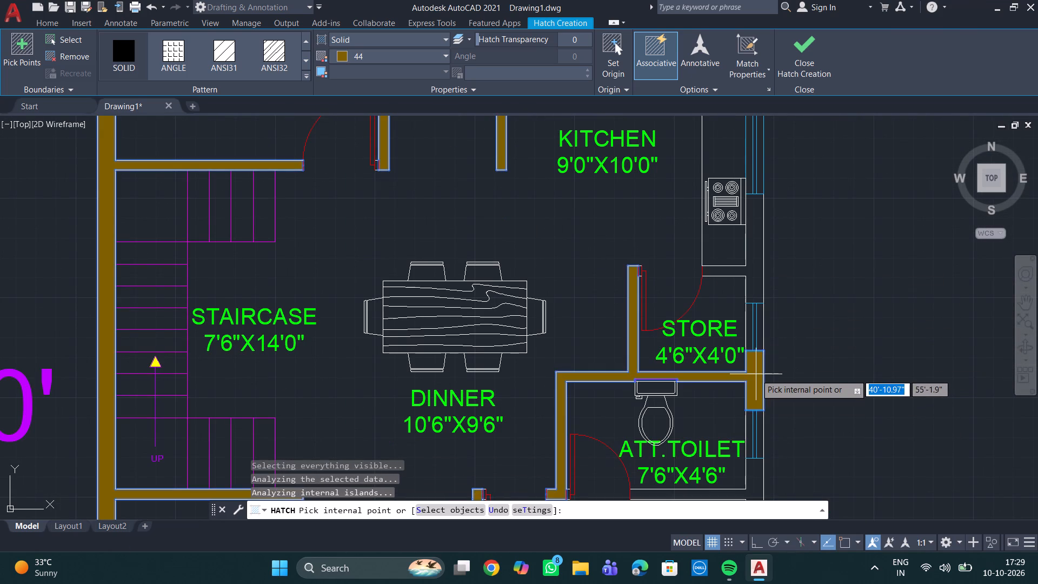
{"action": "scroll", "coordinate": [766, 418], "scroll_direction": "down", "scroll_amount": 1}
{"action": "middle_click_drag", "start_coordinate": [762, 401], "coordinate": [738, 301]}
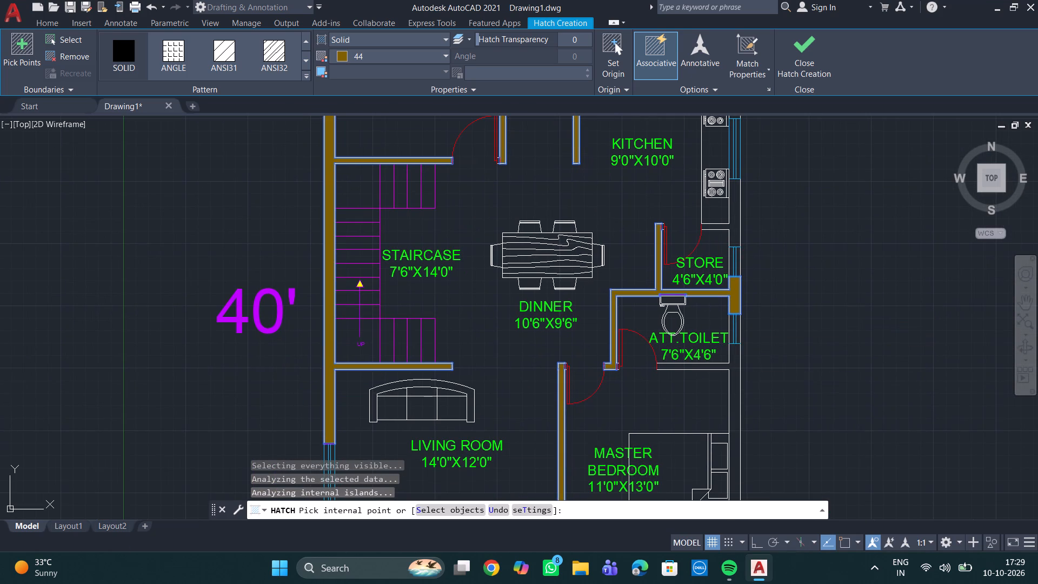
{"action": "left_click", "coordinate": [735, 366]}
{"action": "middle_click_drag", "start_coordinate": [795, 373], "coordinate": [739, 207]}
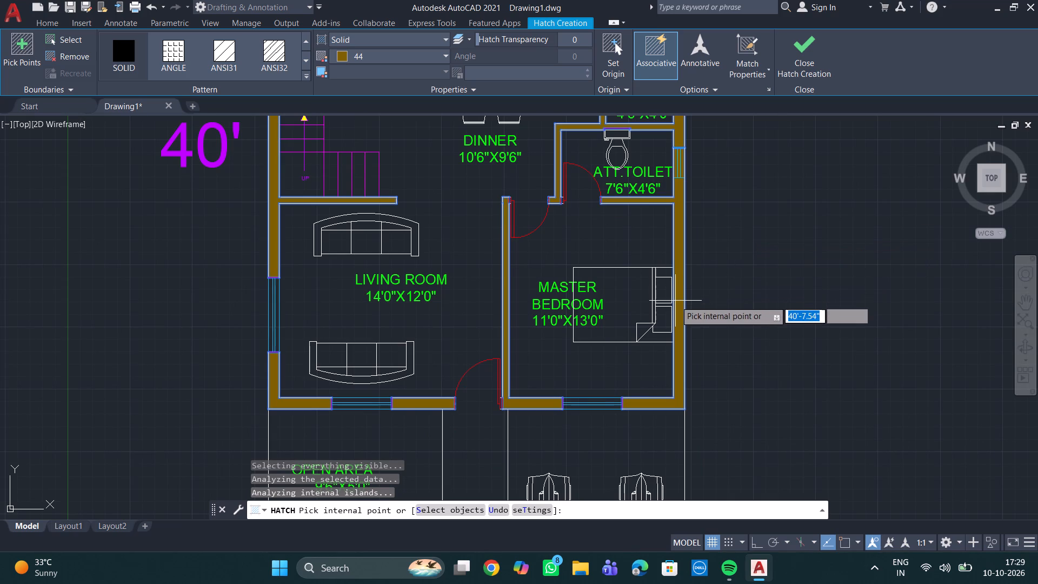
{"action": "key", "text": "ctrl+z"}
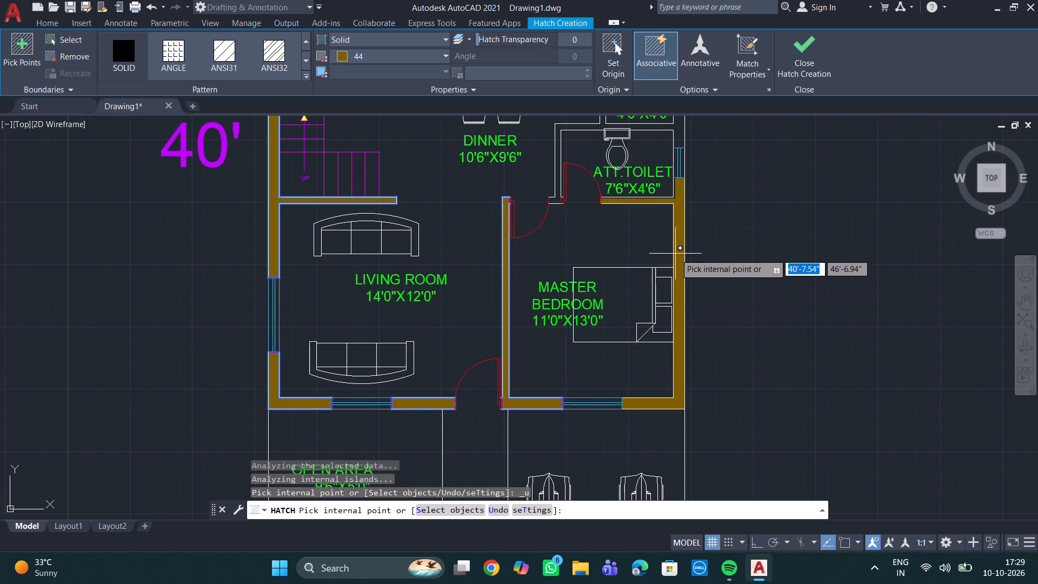
Fill the master bedroom's outer wall and the remaining walls around the attached toilet, store, kitchen and utility.
{"action": "left_click", "coordinate": [675, 254]}
{"action": "middle_click_drag", "start_coordinate": [782, 261], "coordinate": [724, 468]}
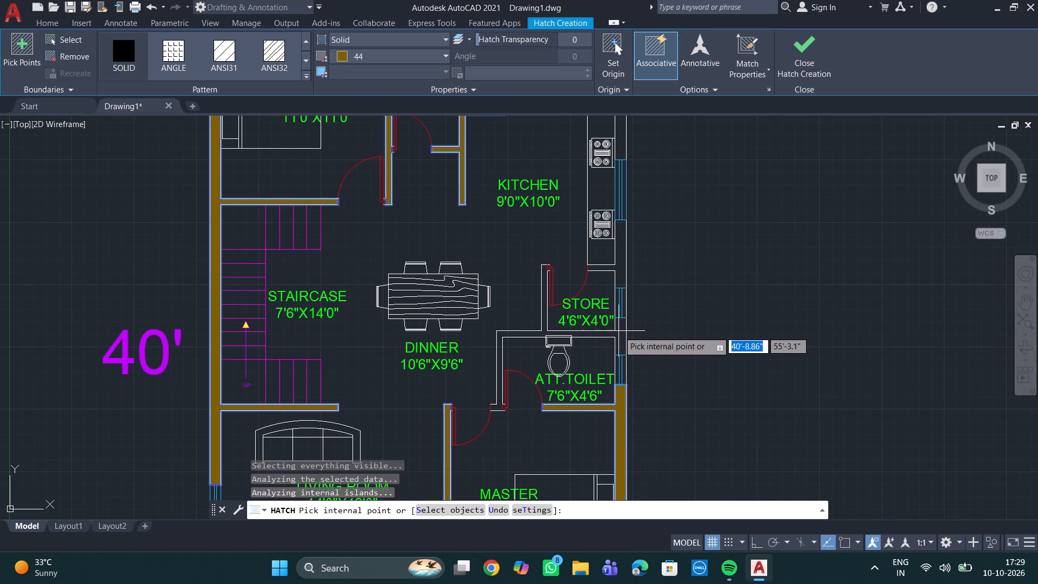
{"action": "left_click", "coordinate": [619, 335]}
{"action": "left_click", "coordinate": [625, 256]}
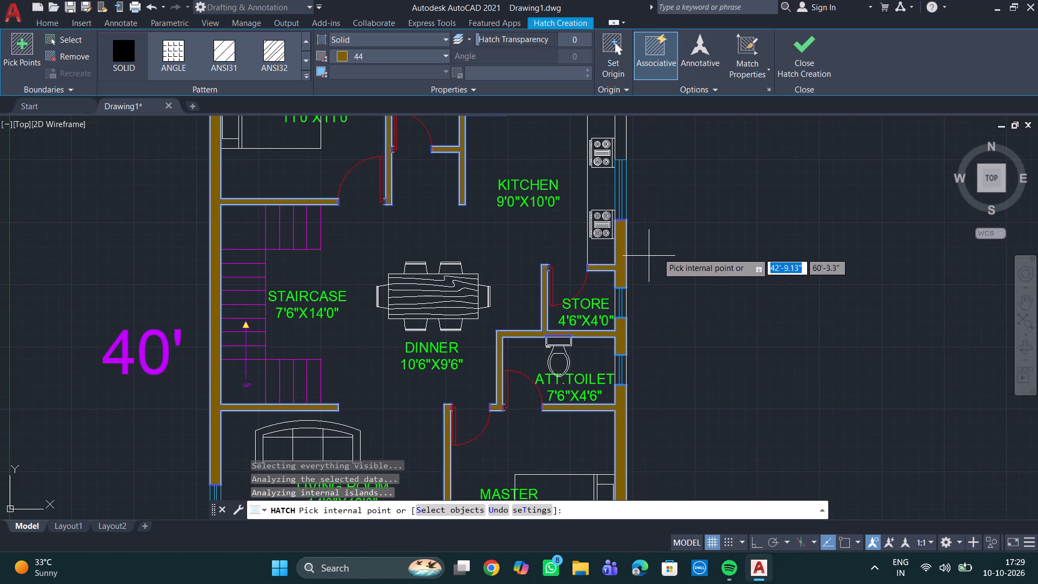
{"action": "middle_click_drag", "start_coordinate": [658, 253], "coordinate": [677, 436]}
{"action": "left_click", "coordinate": [640, 303]}
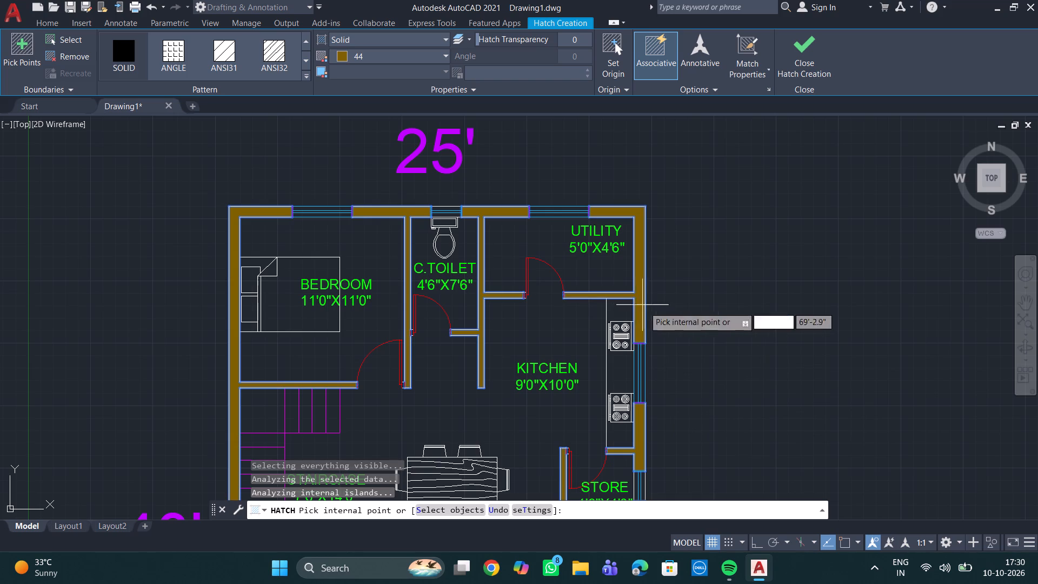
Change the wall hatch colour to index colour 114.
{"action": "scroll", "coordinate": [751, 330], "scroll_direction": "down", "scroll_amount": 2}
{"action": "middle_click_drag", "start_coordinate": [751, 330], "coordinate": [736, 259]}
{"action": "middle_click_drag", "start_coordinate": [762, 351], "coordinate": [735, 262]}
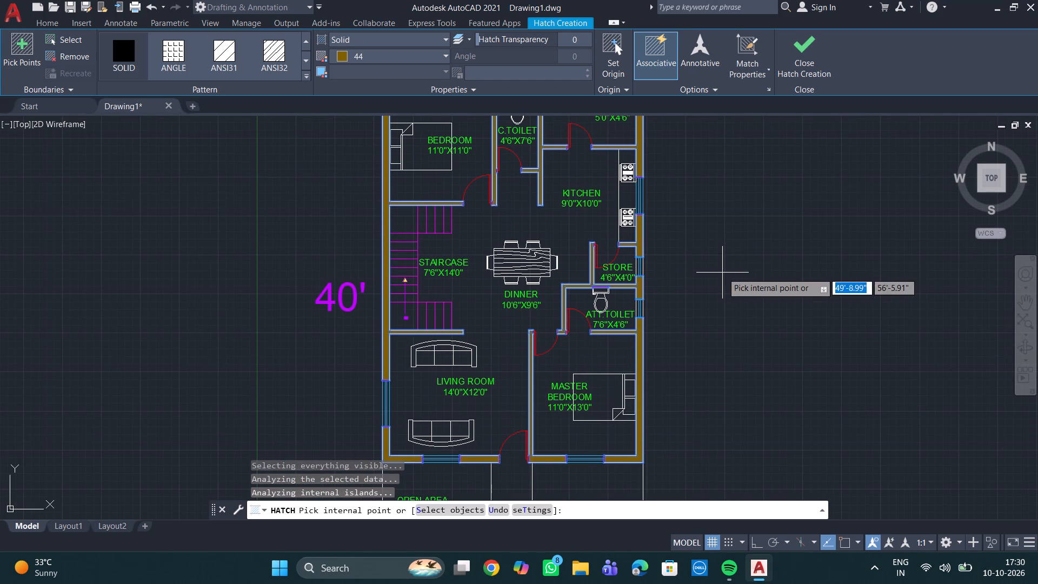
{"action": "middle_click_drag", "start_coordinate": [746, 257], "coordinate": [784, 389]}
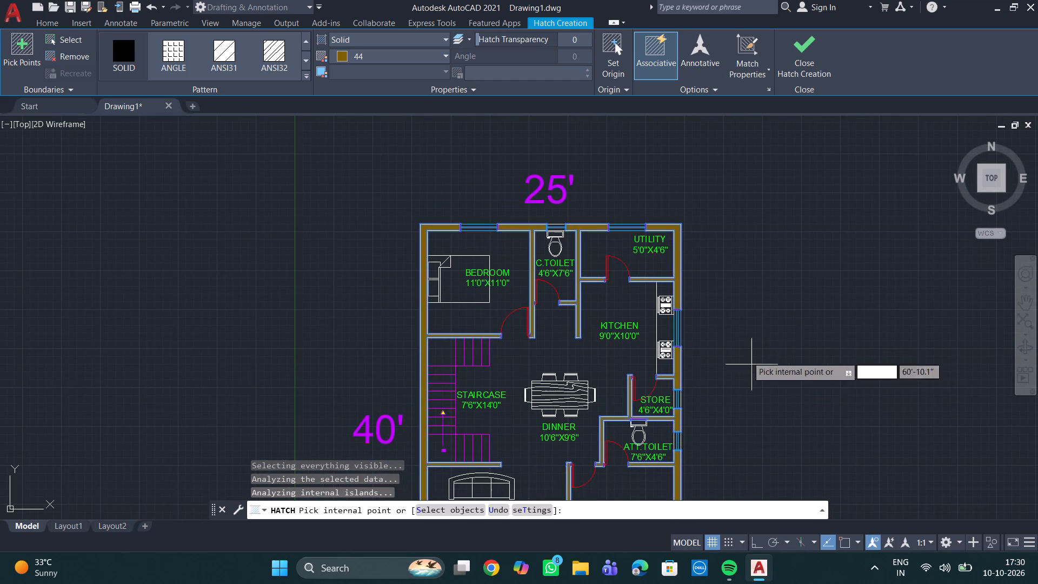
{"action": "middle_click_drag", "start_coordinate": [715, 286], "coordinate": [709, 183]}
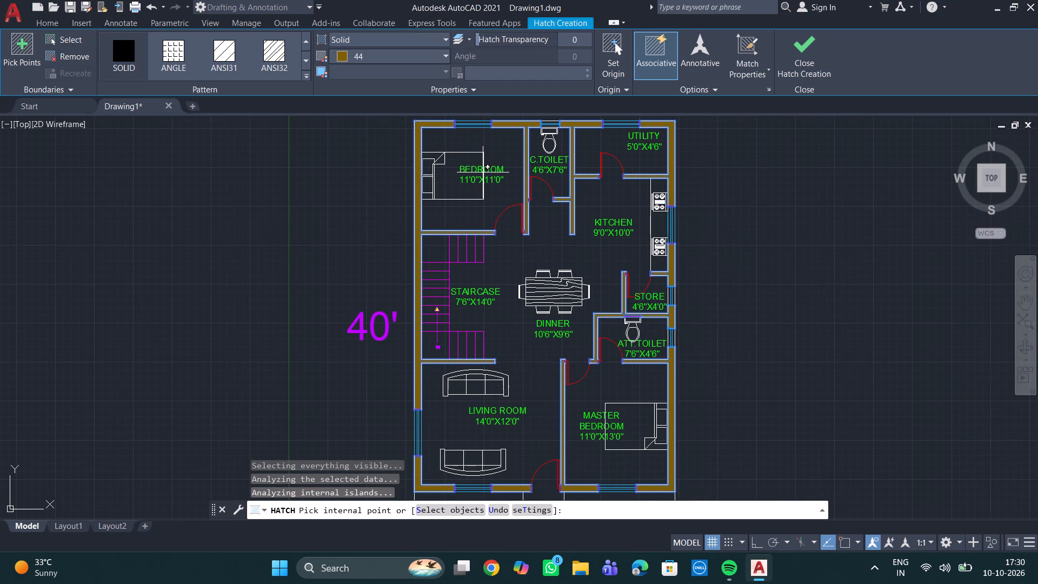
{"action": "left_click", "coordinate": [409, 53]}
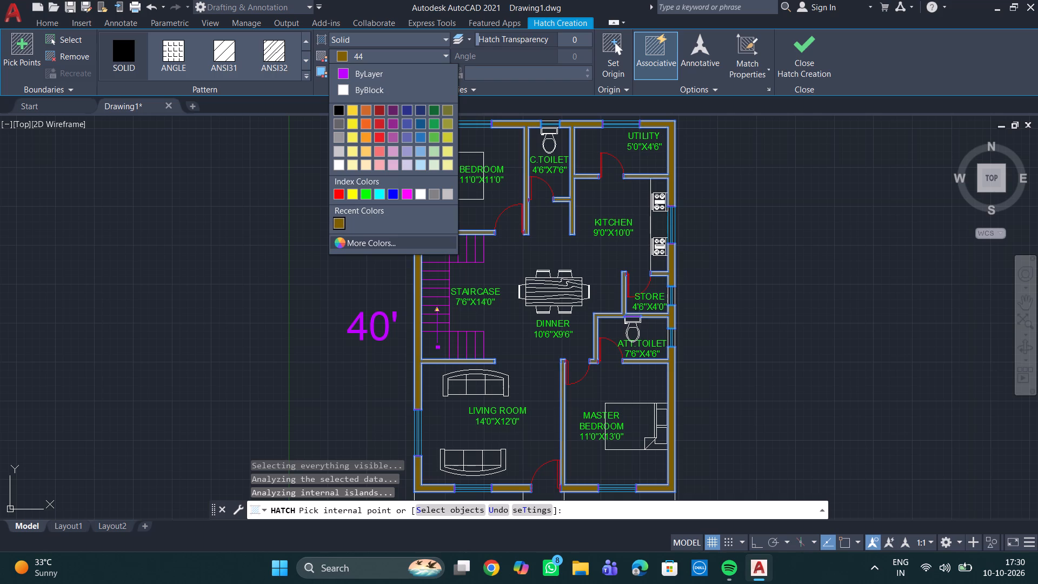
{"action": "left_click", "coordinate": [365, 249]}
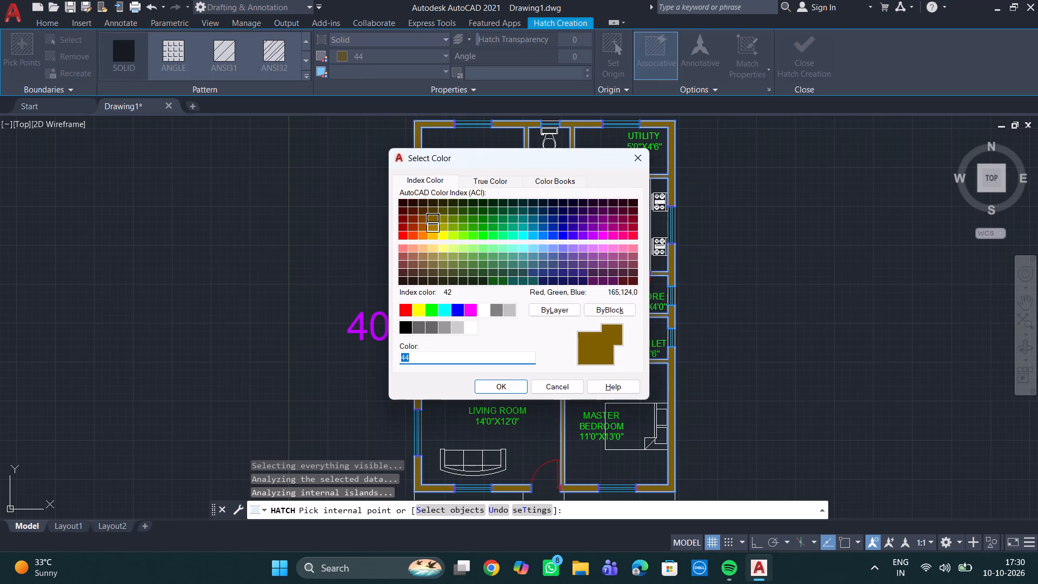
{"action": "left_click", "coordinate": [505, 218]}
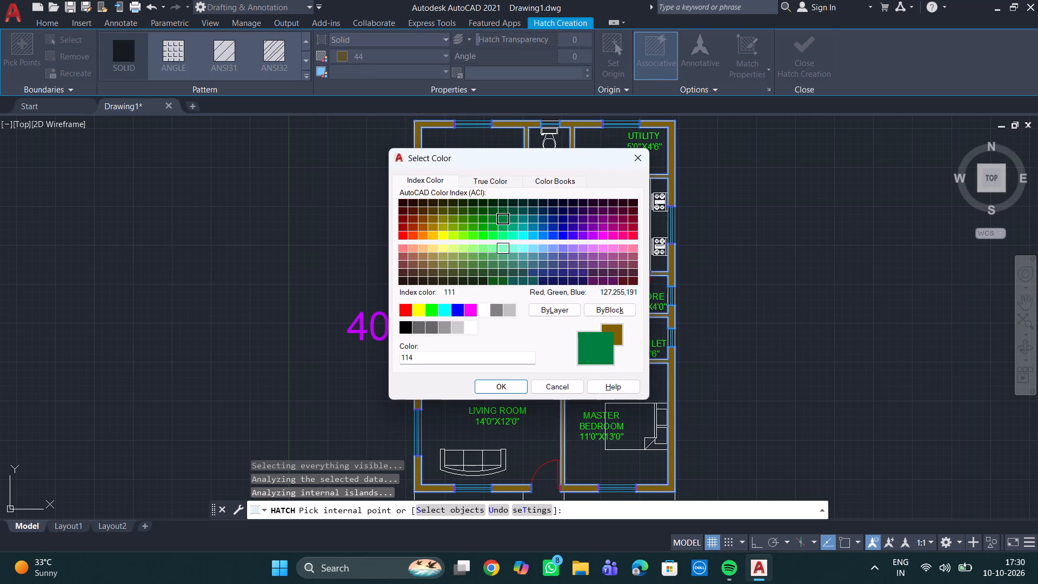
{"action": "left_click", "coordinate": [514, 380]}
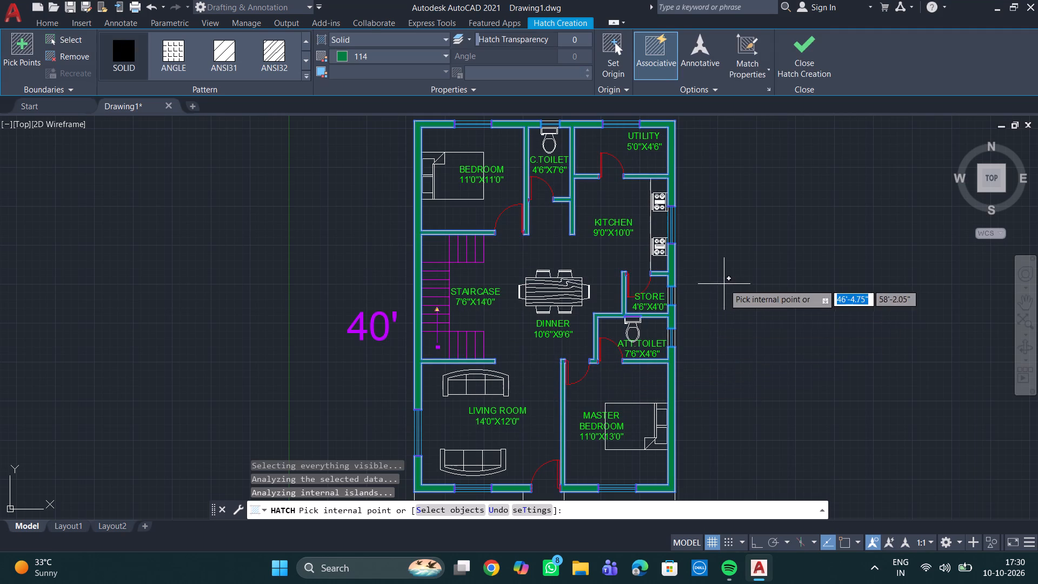
Set the wall hatch colour to index colour 45 and finish the hatch.
{"action": "middle_click_drag", "start_coordinate": [726, 273], "coordinate": [728, 217]}
{"action": "scroll", "coordinate": [728, 217], "scroll_direction": "down", "scroll_amount": 1}
{"action": "middle_click_drag", "start_coordinate": [747, 274], "coordinate": [728, 320]}
{"action": "scroll", "coordinate": [726, 309], "scroll_direction": "up", "scroll_amount": 1}
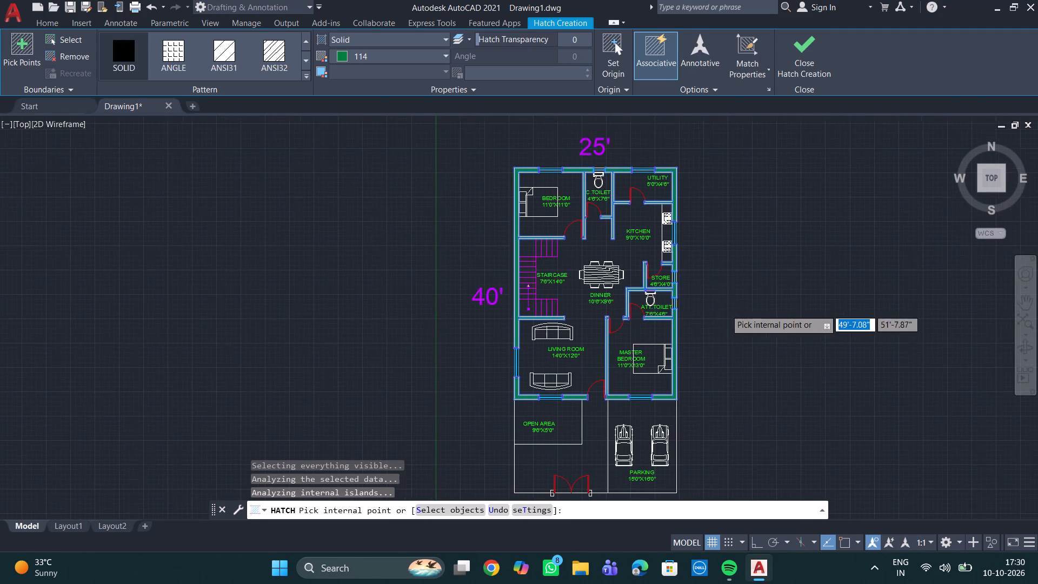
{"action": "left_click", "coordinate": [352, 56]}
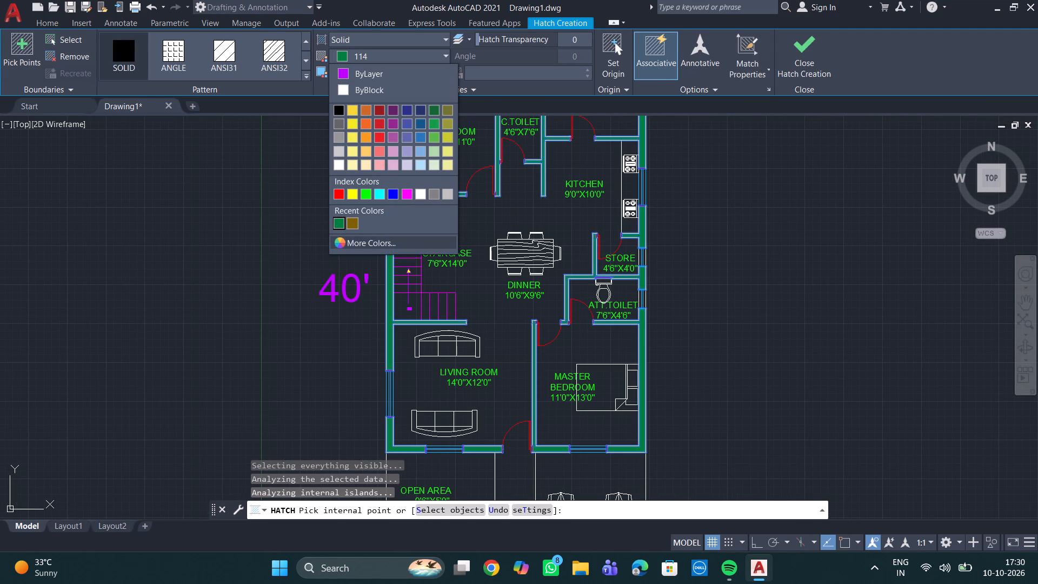
{"action": "left_click", "coordinate": [356, 244]}
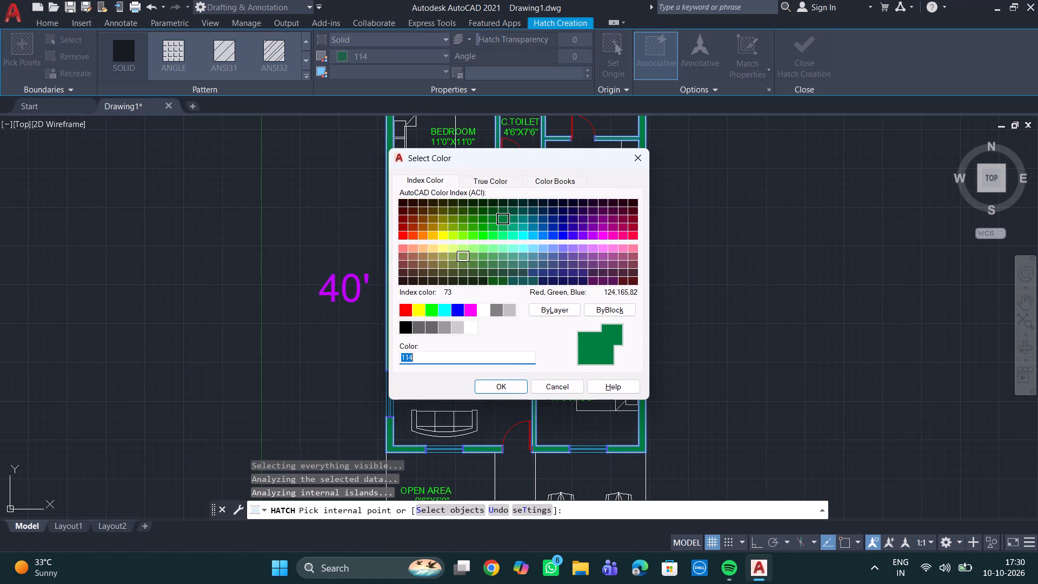
{"action": "scroll", "coordinate": [482, 236], "scroll_direction": "up", "scroll_amount": 1}
{"action": "left_click", "coordinate": [430, 261]}
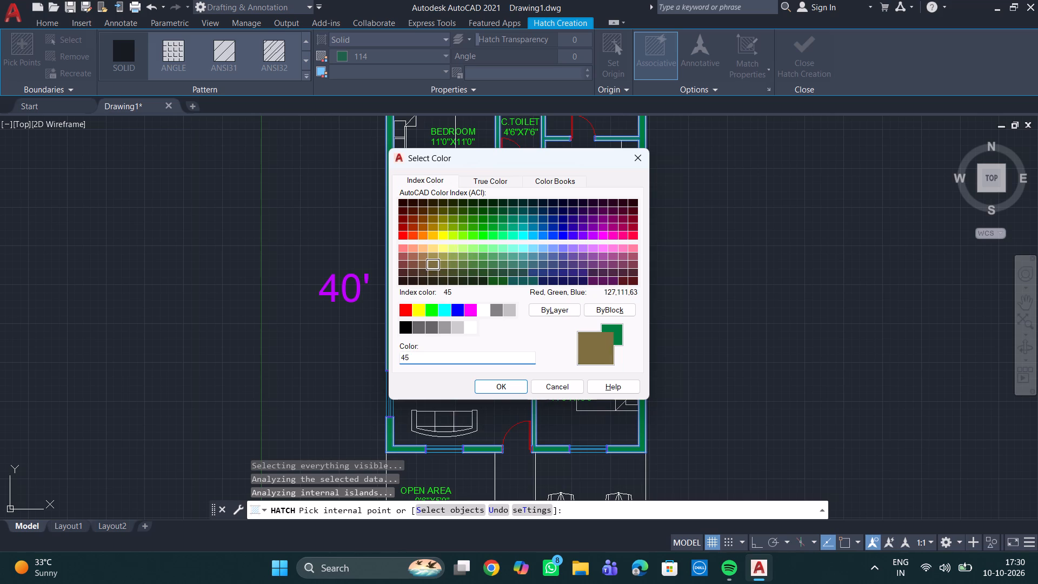
{"action": "left_click", "coordinate": [495, 388]}
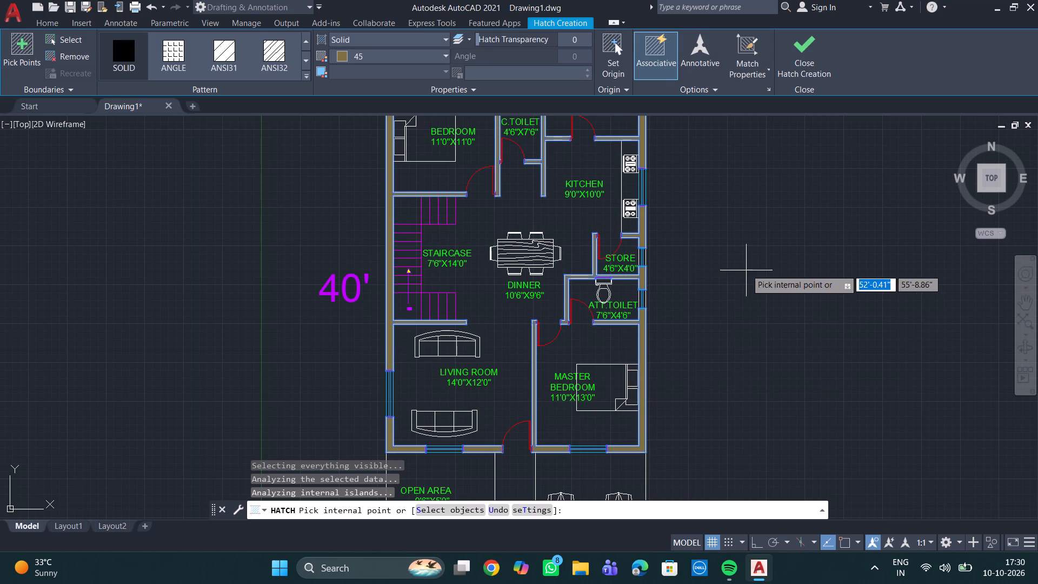
{"action": "left_click", "coordinate": [828, 59]}
Examine the whole floor plan with its hatched walls.
{"action": "scroll", "coordinate": [752, 276], "scroll_direction": "down", "scroll_amount": 2}
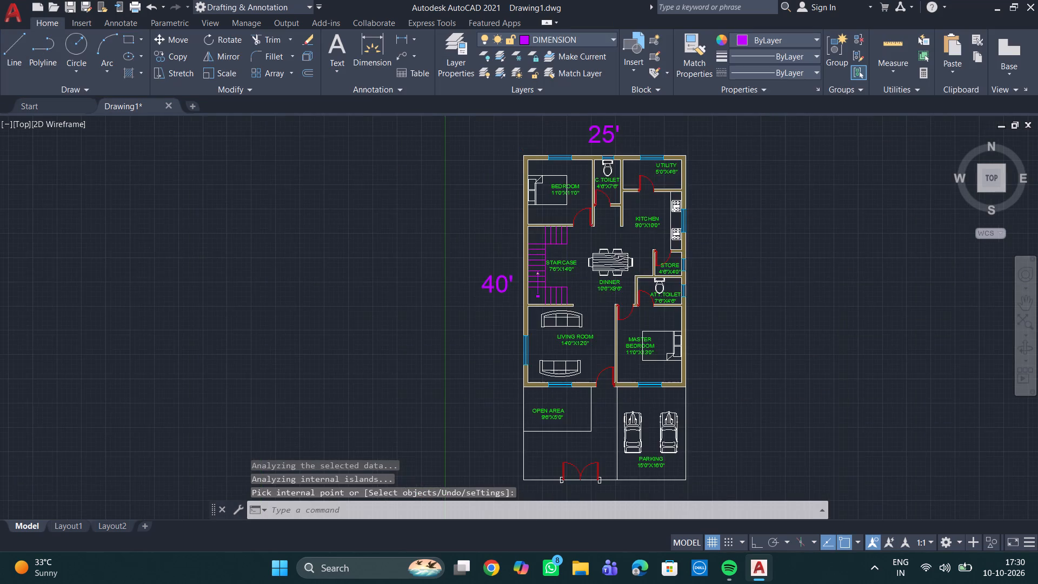
{"action": "middle_click_drag", "start_coordinate": [727, 301], "coordinate": [720, 302]}
{"action": "scroll", "coordinate": [653, 294], "scroll_direction": "up", "scroll_amount": 2}
{"action": "middle_click_drag", "start_coordinate": [746, 298], "coordinate": [634, 330]}
{"action": "scroll", "coordinate": [634, 330], "scroll_direction": "down", "scroll_amount": 1}
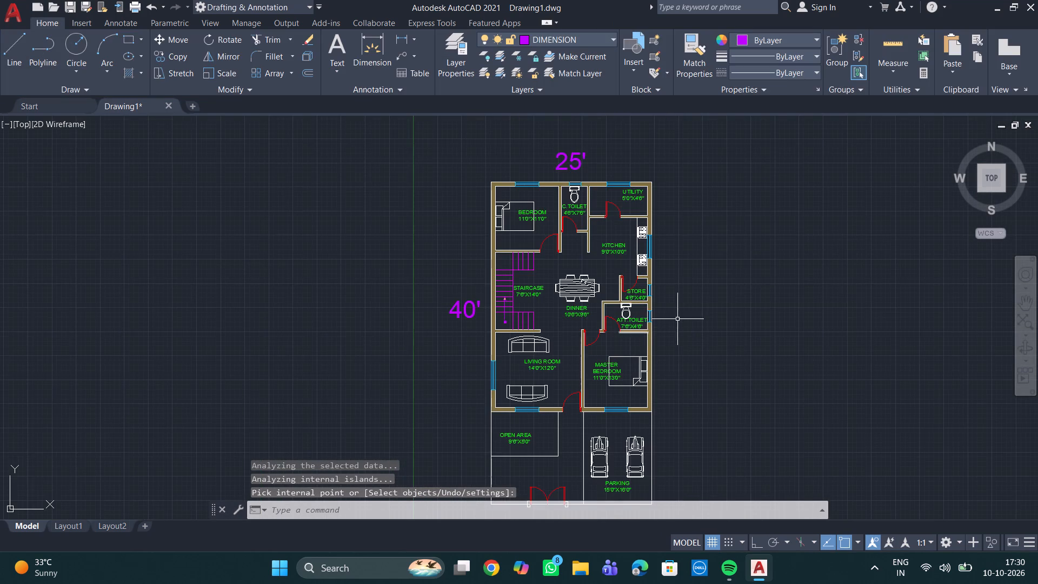
{"action": "middle_click_drag", "start_coordinate": [679, 318], "coordinate": [627, 307]}
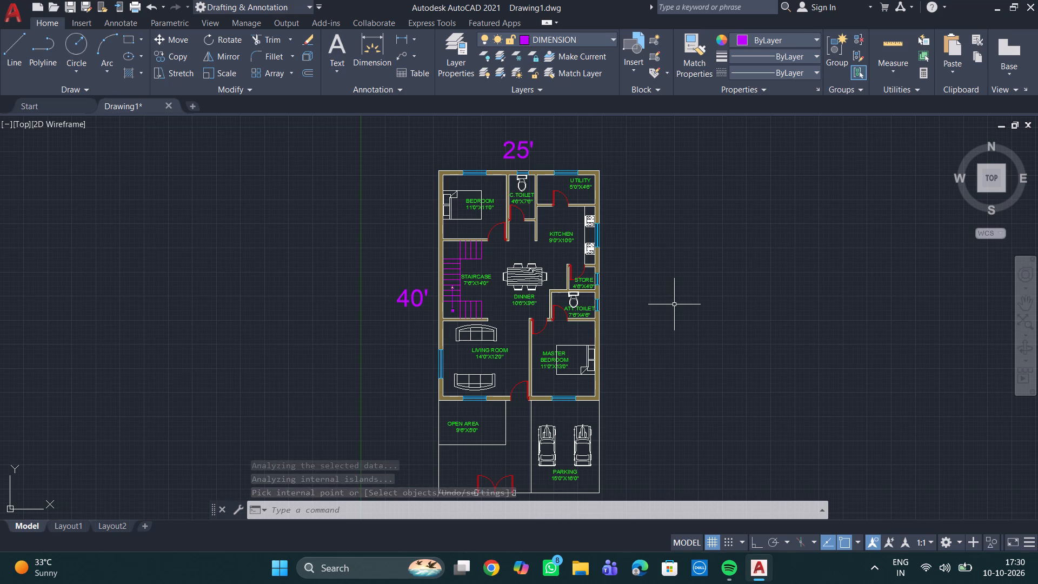
{"action": "middle_click_drag", "start_coordinate": [691, 301], "coordinate": [684, 272]}
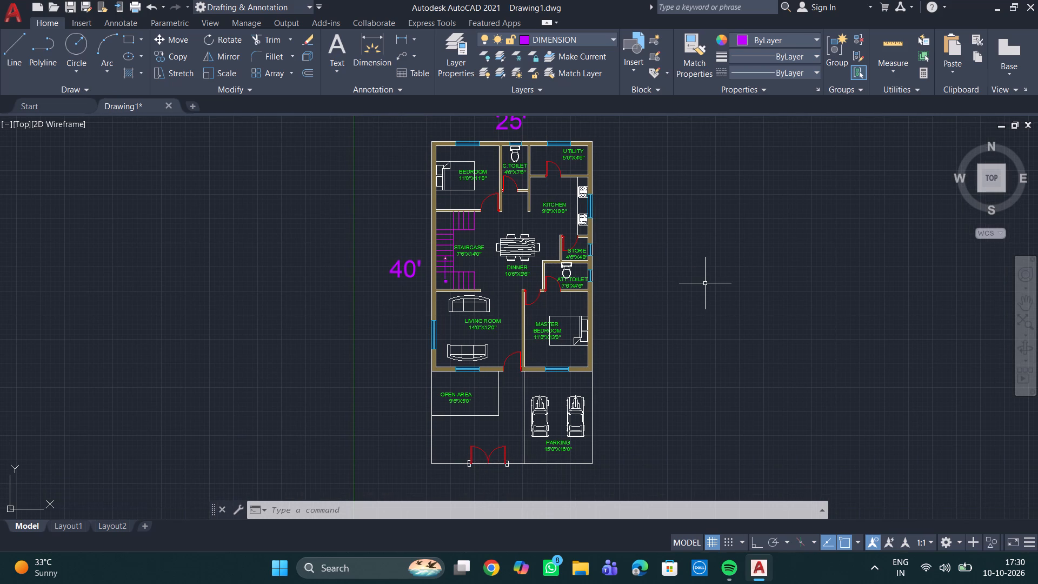
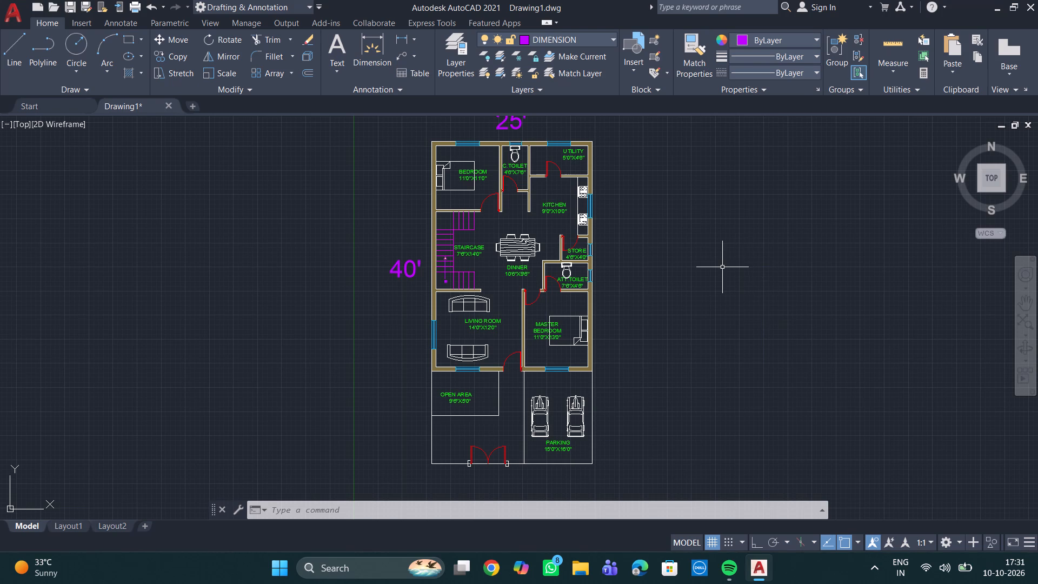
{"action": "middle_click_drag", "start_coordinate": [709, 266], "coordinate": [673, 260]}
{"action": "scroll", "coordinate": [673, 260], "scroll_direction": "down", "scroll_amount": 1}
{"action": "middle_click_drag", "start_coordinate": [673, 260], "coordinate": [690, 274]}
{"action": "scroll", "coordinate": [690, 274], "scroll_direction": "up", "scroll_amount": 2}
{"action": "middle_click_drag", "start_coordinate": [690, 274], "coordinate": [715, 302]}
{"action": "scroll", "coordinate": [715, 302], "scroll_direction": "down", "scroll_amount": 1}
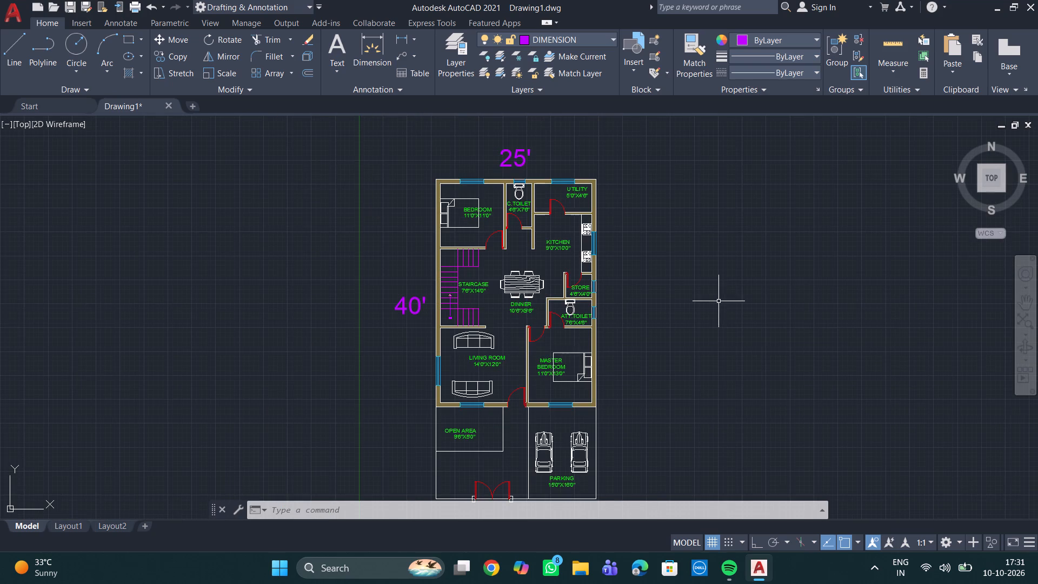
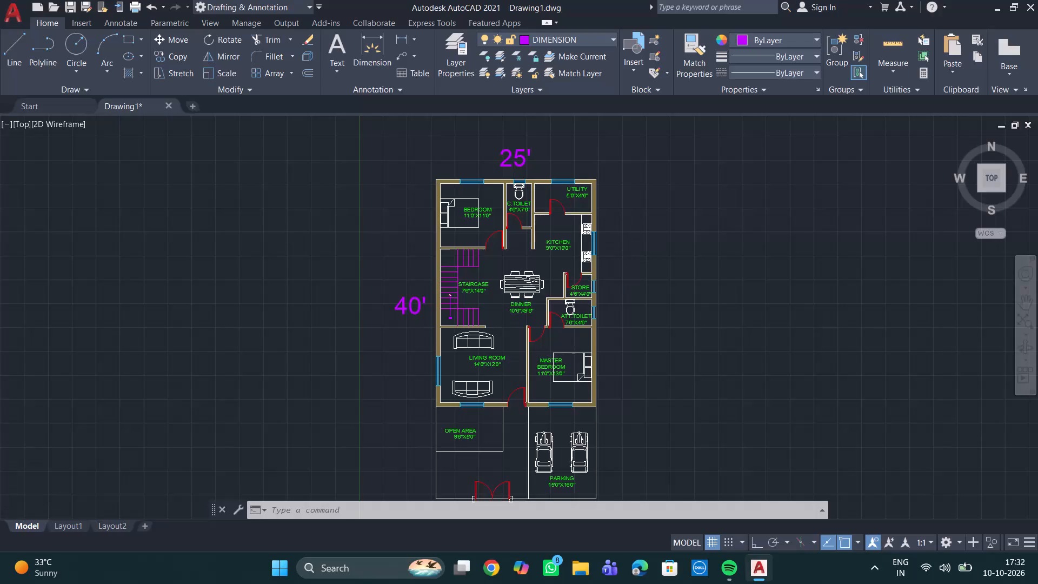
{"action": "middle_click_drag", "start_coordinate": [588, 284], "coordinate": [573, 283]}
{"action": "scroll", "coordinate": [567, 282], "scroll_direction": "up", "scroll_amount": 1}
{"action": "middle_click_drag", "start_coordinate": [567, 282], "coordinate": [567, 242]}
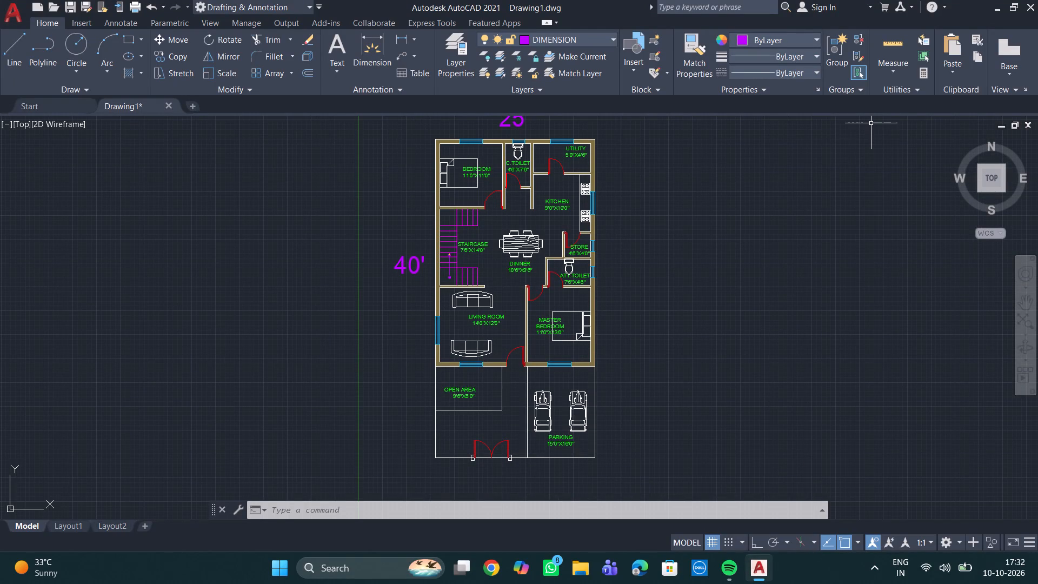
Minimize the finished floor plan drawing and open the Fuji application from the desktop.
{"action": "left_click", "coordinate": [993, 11]}
{"action": "double_click", "coordinate": [130, 86]}
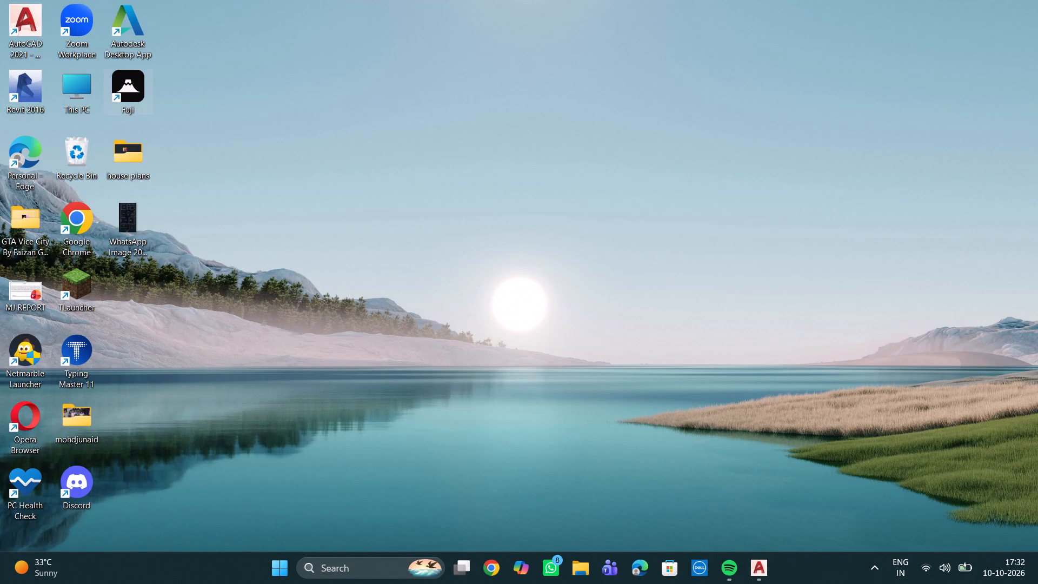
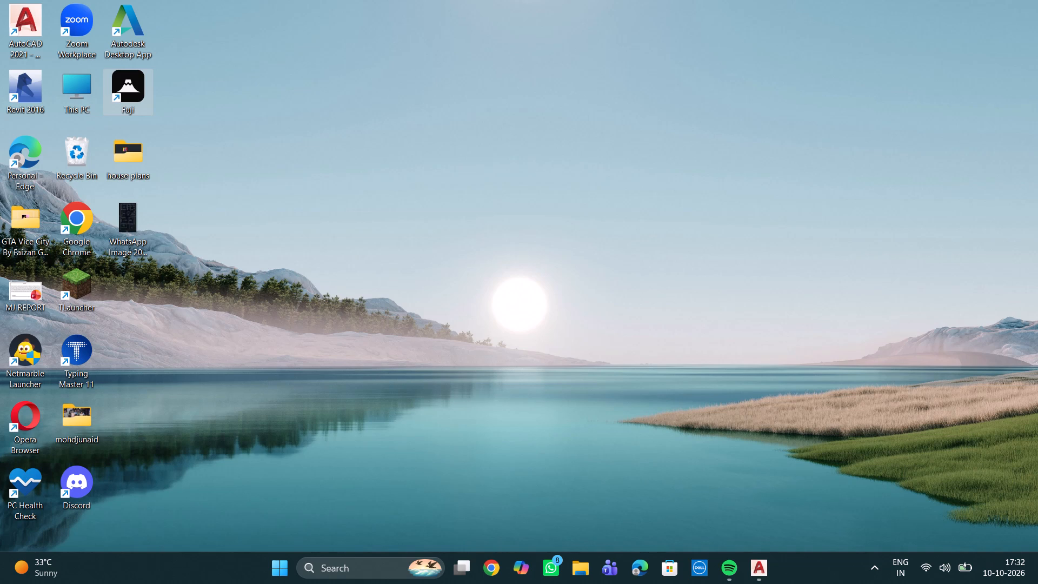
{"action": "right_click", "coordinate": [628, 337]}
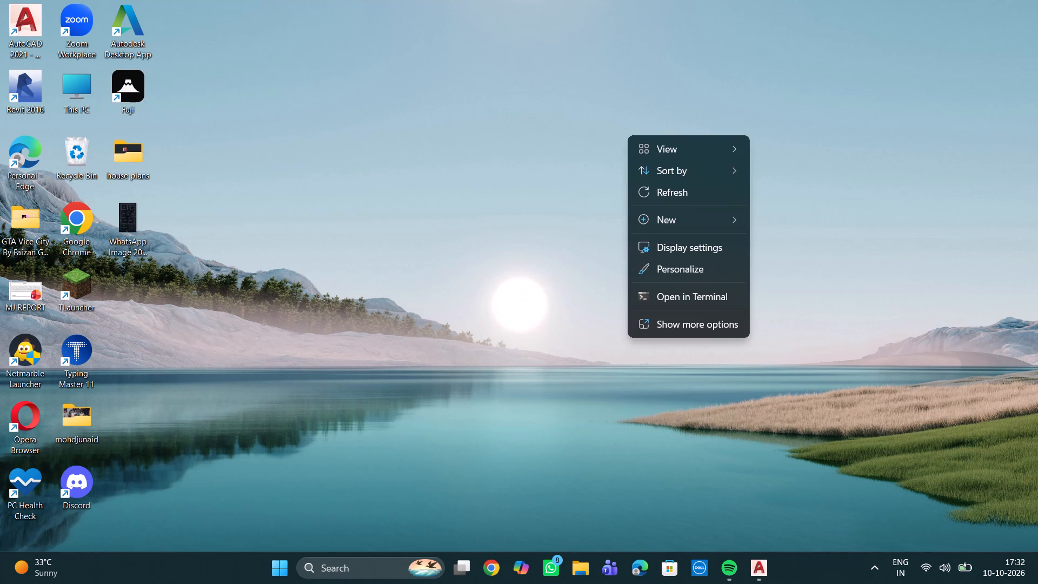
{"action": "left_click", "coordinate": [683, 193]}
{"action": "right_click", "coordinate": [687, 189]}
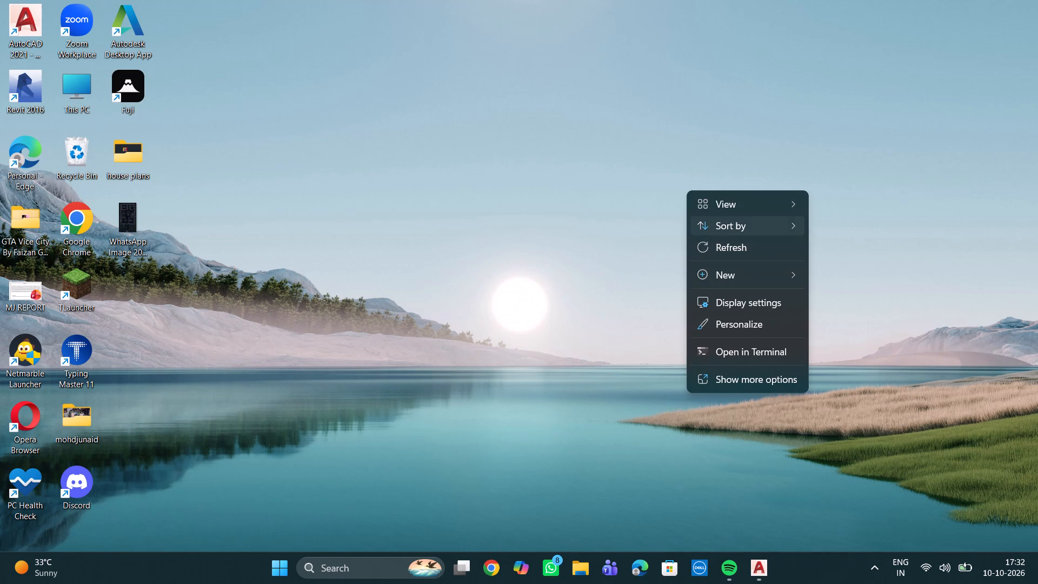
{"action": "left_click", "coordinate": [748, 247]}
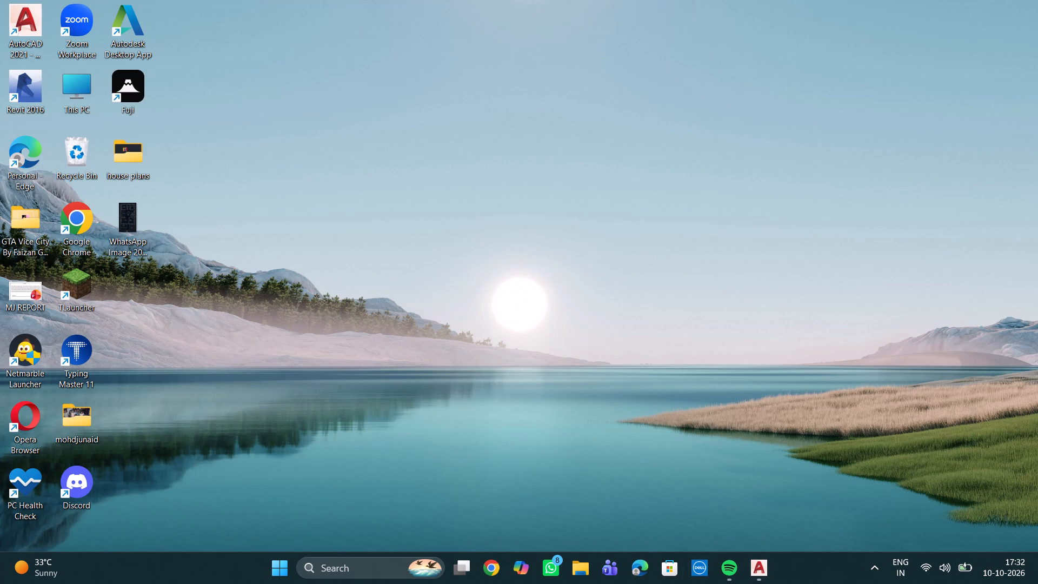
Switch back to AutoCAD and begin a Save As of the floor plan, choosing the desktop's house plans folder, subfolder plan 1.
{"action": "left_click", "coordinate": [764, 569]}
{"action": "left_click", "coordinate": [13, 16]}
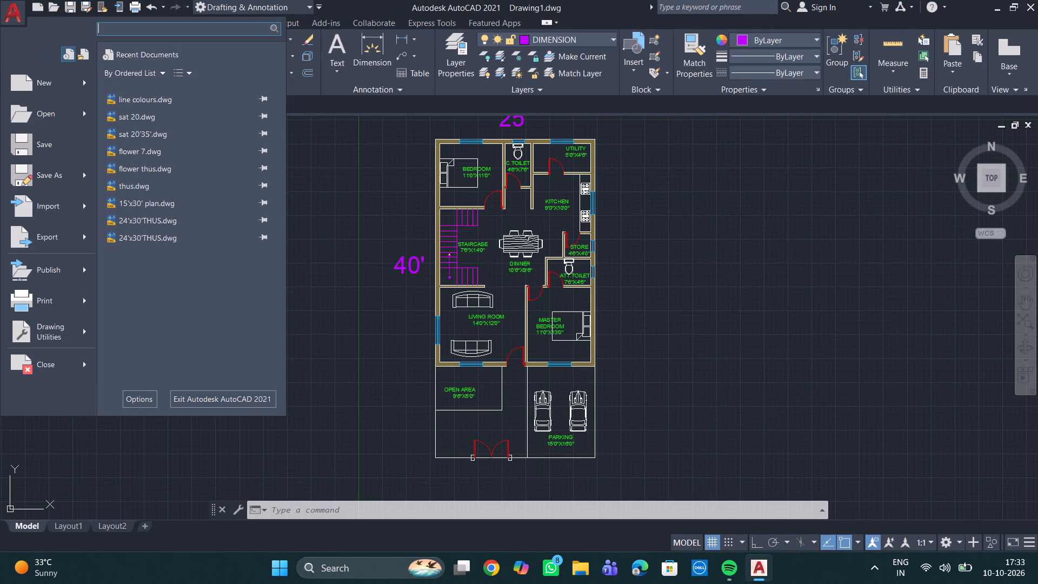
{"action": "left_click", "coordinate": [62, 179]}
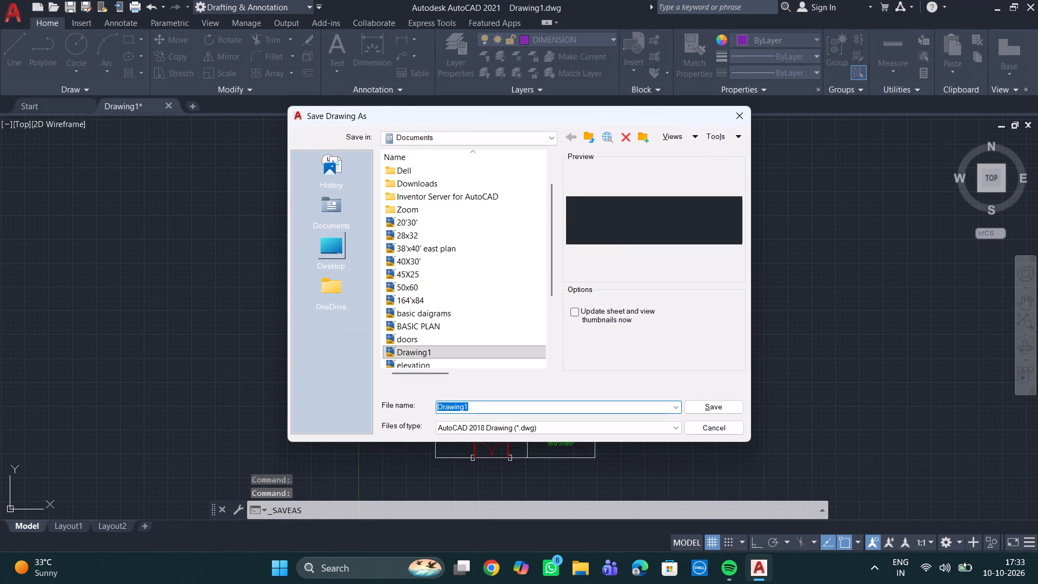
{"action": "left_click", "coordinate": [331, 251]}
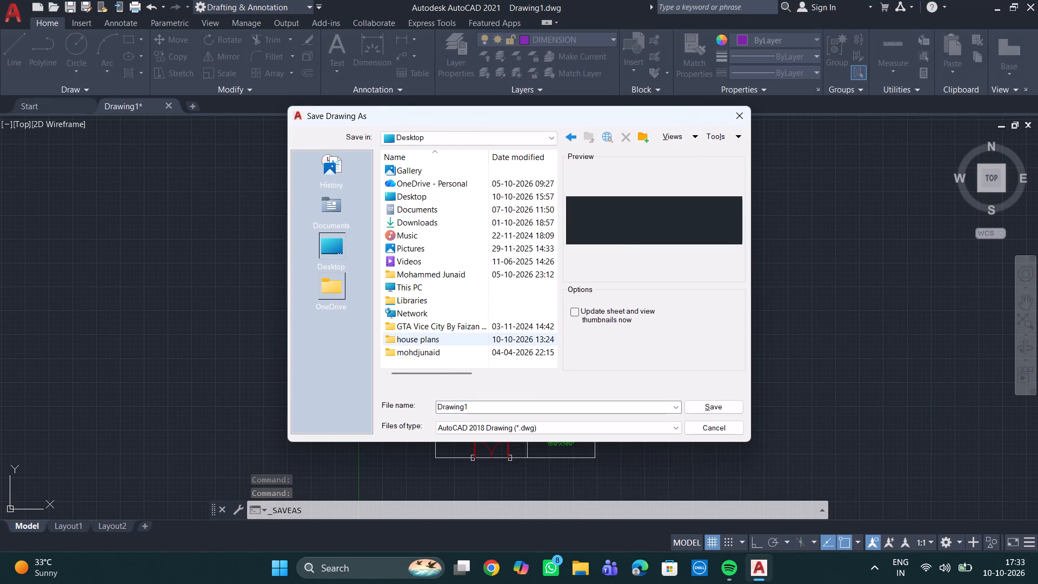
{"action": "left_click", "coordinate": [430, 333]}
{"action": "double_click", "coordinate": [444, 333]}
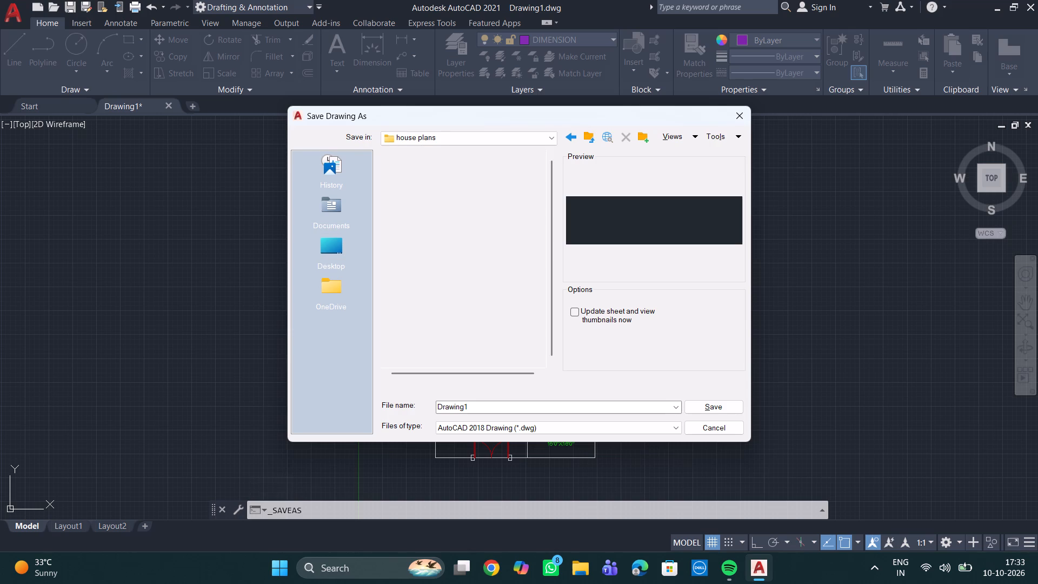
{"action": "left_click", "coordinate": [415, 182]}
{"action": "double_click", "coordinate": [417, 181]}
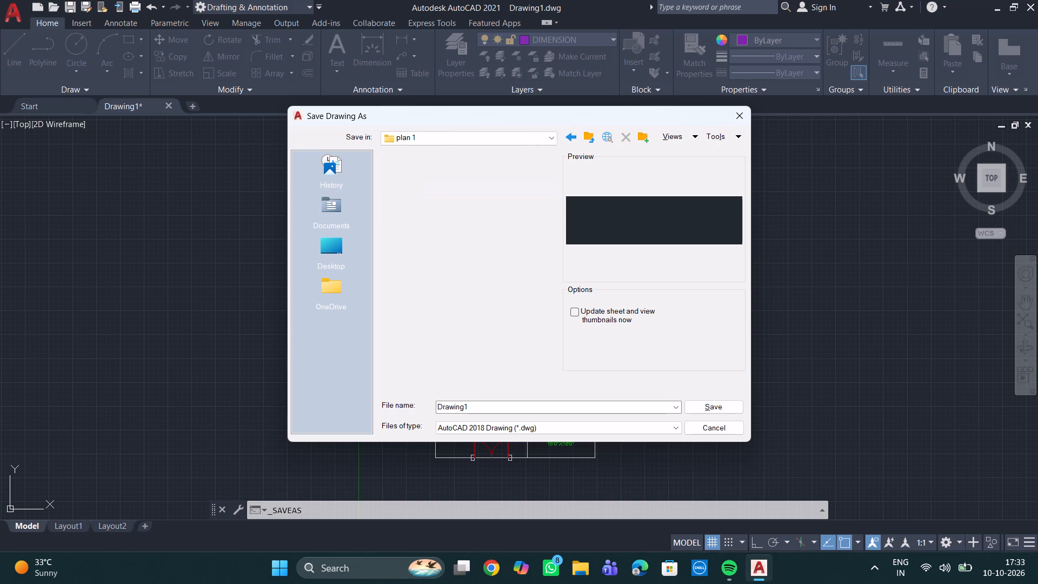
Name the drawing file SAT 2540 and save it in the AutoCAD 2018 drawing format.
{"action": "left_click", "coordinate": [499, 403]}
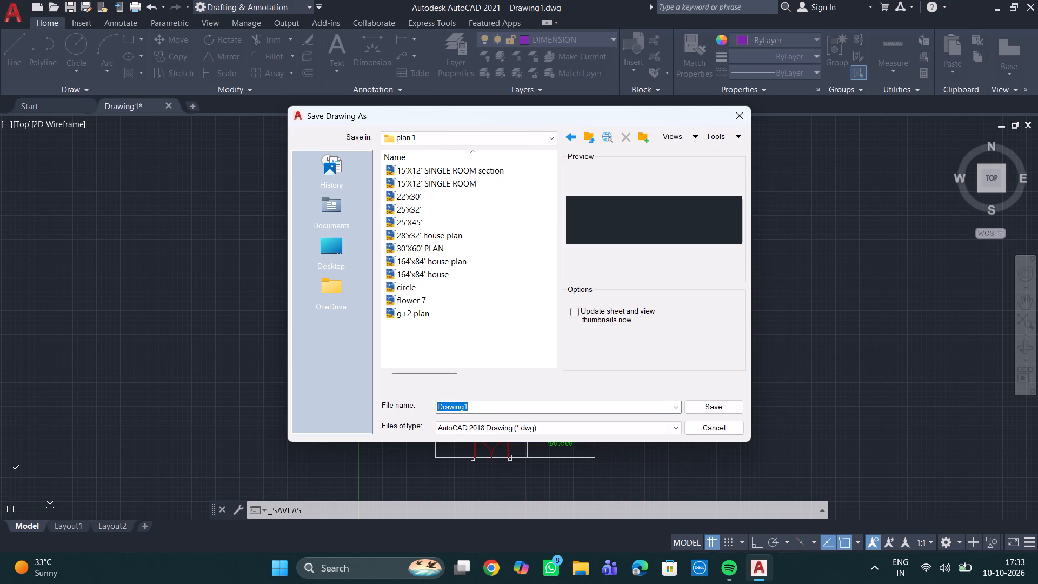
{"action": "key", "text": "BackSpace"}
{"action": "key", "text": "BackSpace"}
{"action": "type", "text": "25"}
{"action": "key", "text": "BackSpace"}
{"action": "key", "text": "BackSpace"}
{"action": "type", "text": "SAT"}
{"action": "key", "text": "space"}
{"action": "type", "text": "25"}
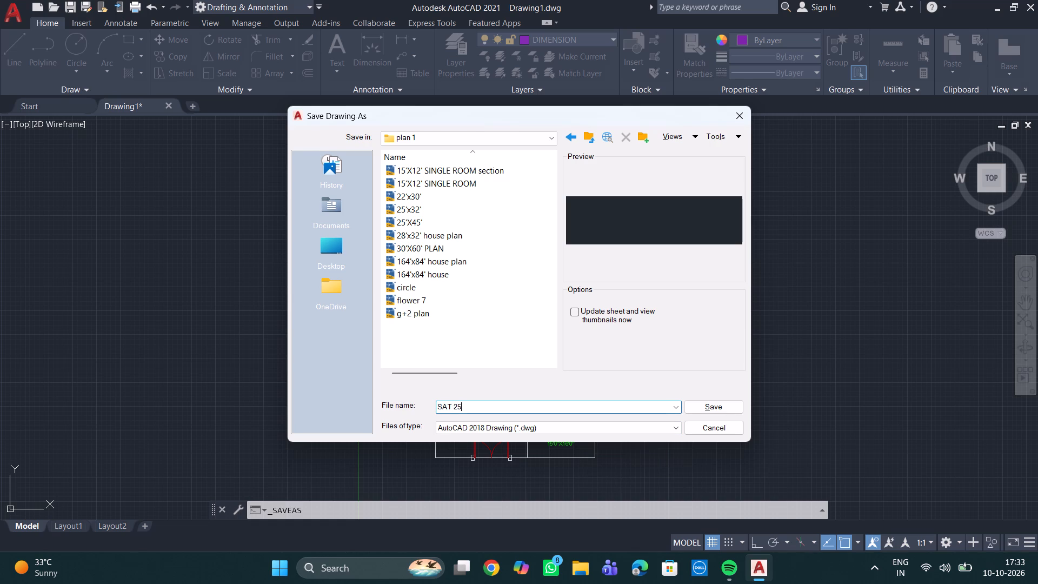
{"action": "type", "text": "40"}
{"action": "left_click", "coordinate": [702, 406]}
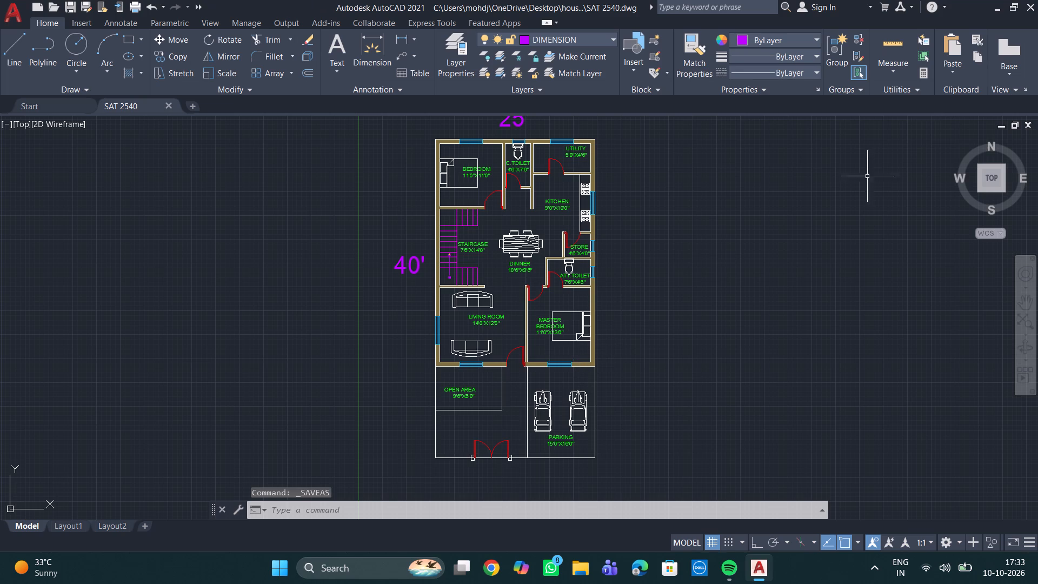
Minimize the saved drawing and open the Fuji application from the desktop.
{"action": "left_click", "coordinate": [992, 6]}
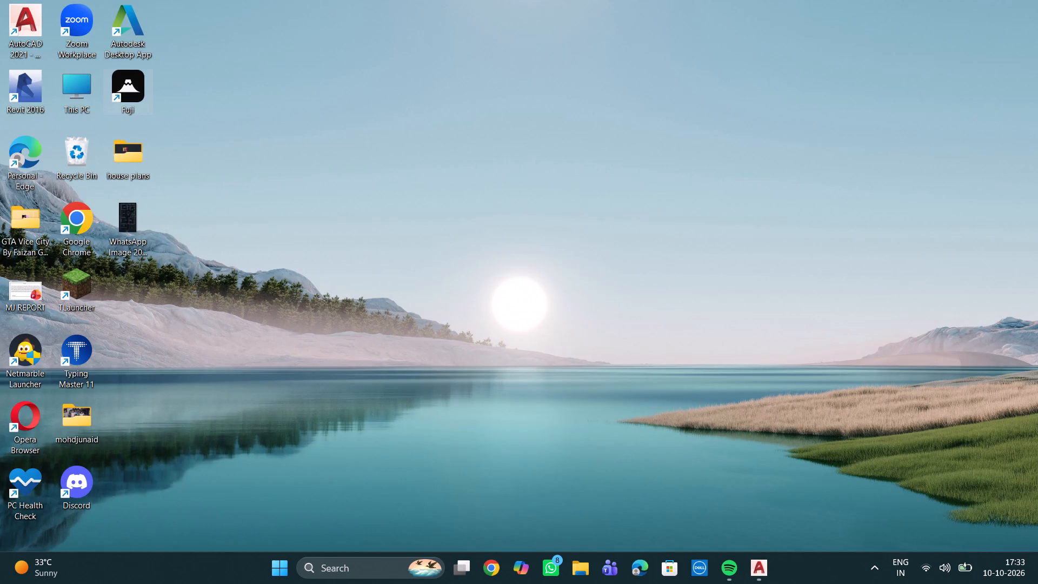
{"action": "left_click", "coordinate": [135, 98]}
{"action": "double_click", "coordinate": [135, 96]}
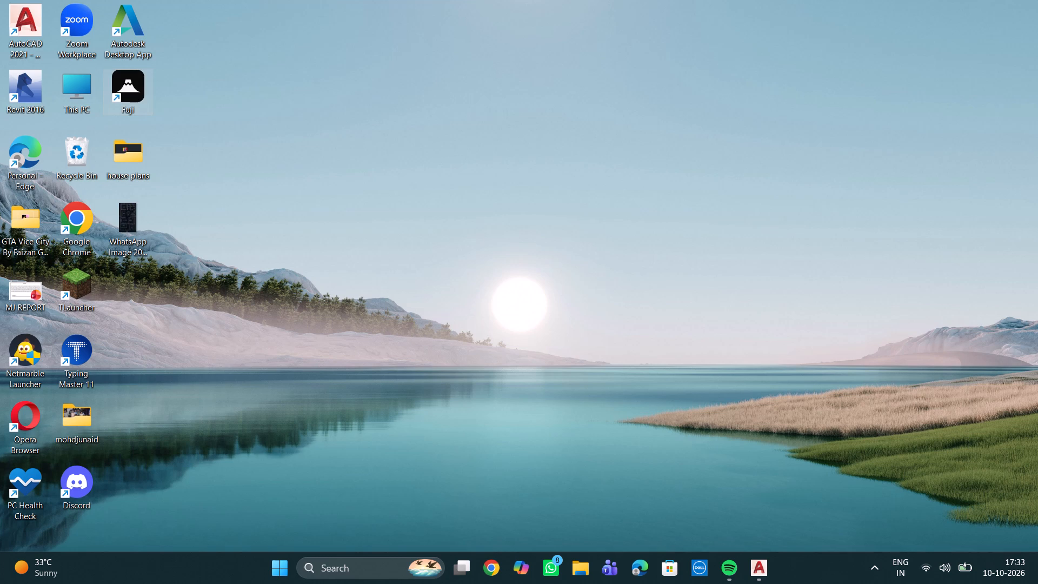